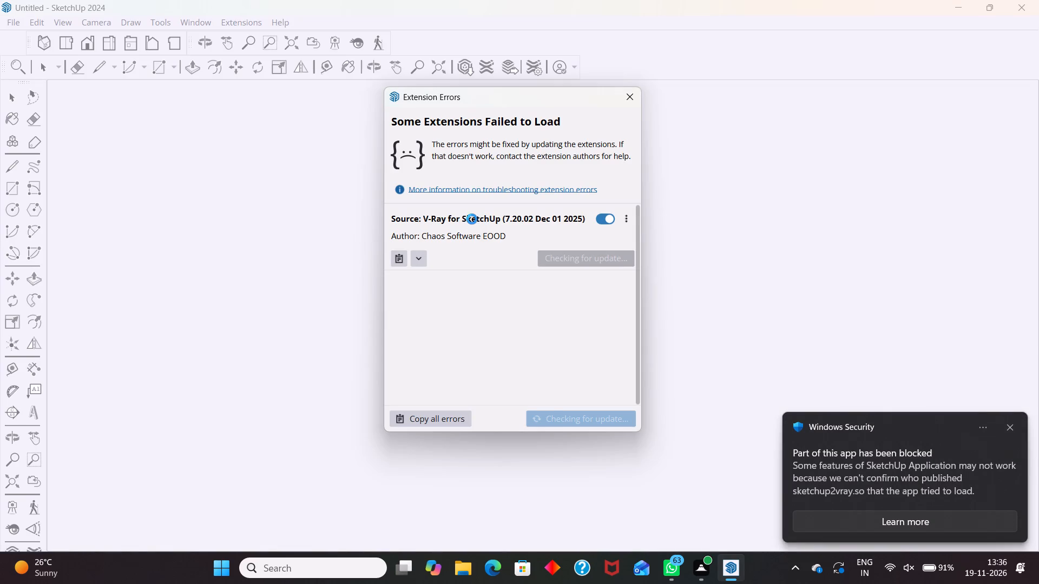
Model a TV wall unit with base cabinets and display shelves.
Ignore the extension update notice and close the Extension Errors dialog to clear the modeling window.
key(Print)
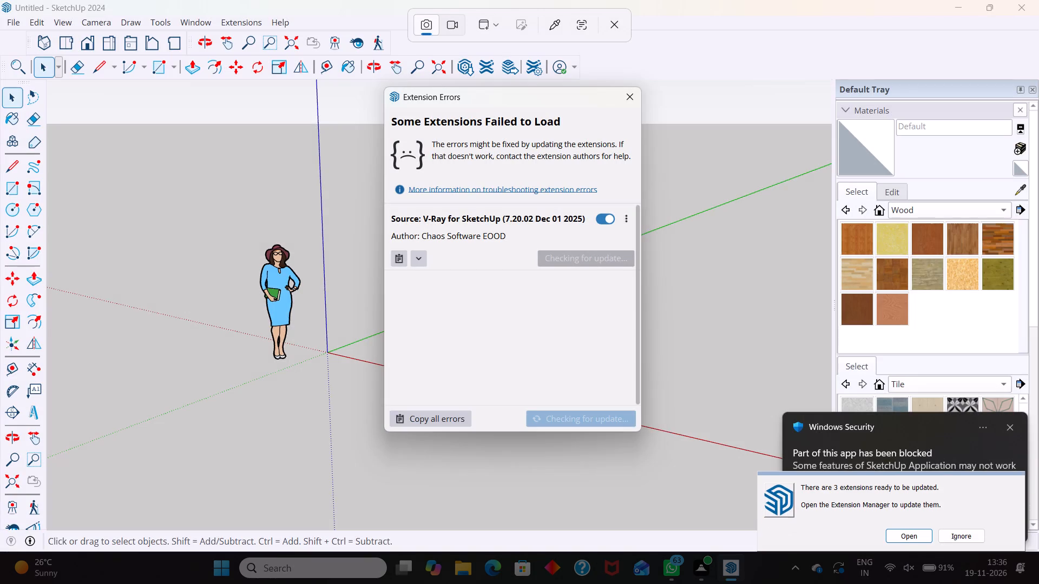
click(957, 539)
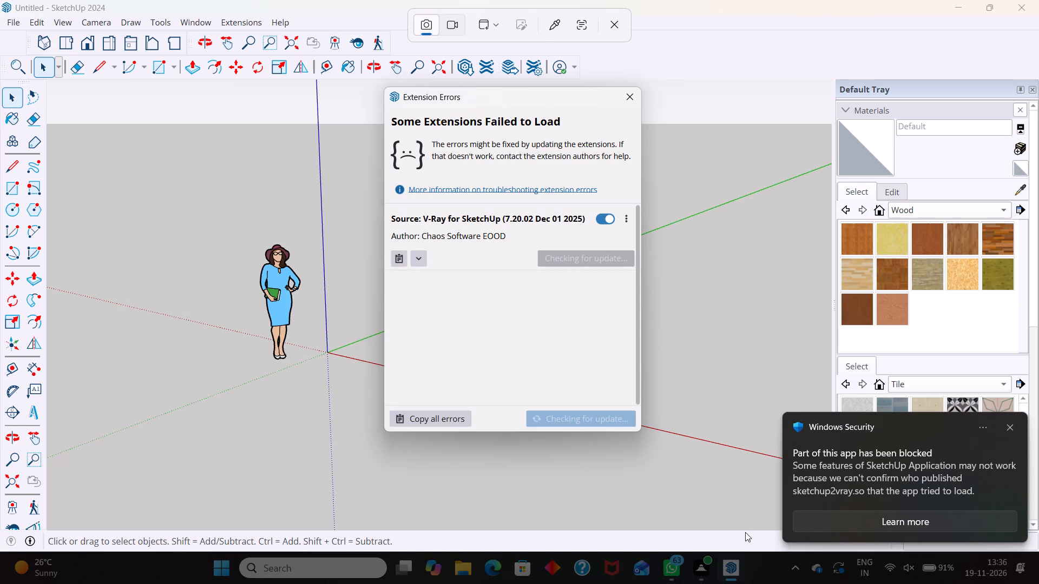
key(backslash)
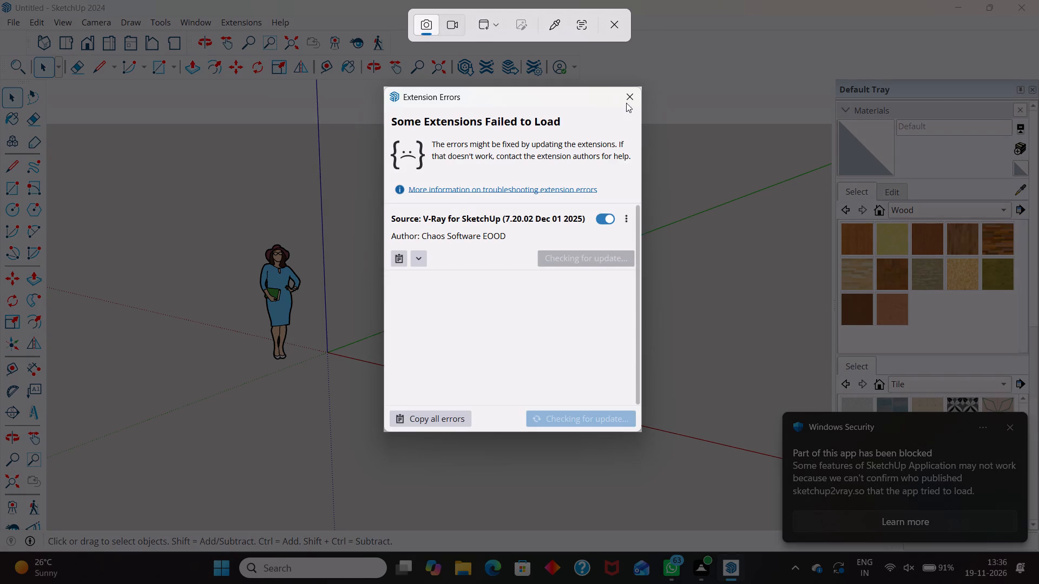
click(631, 96)
click(634, 99)
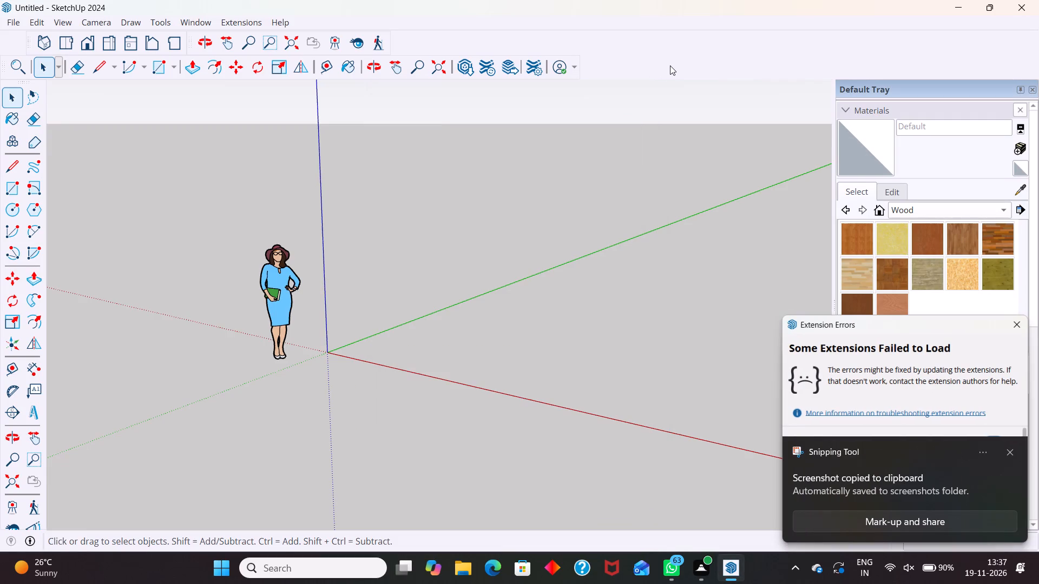
click(1016, 324)
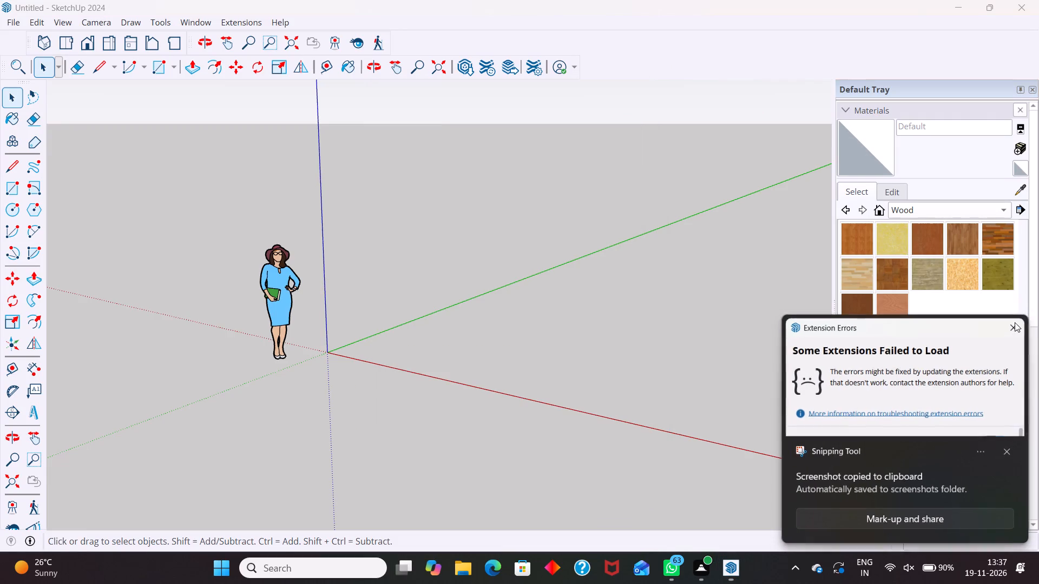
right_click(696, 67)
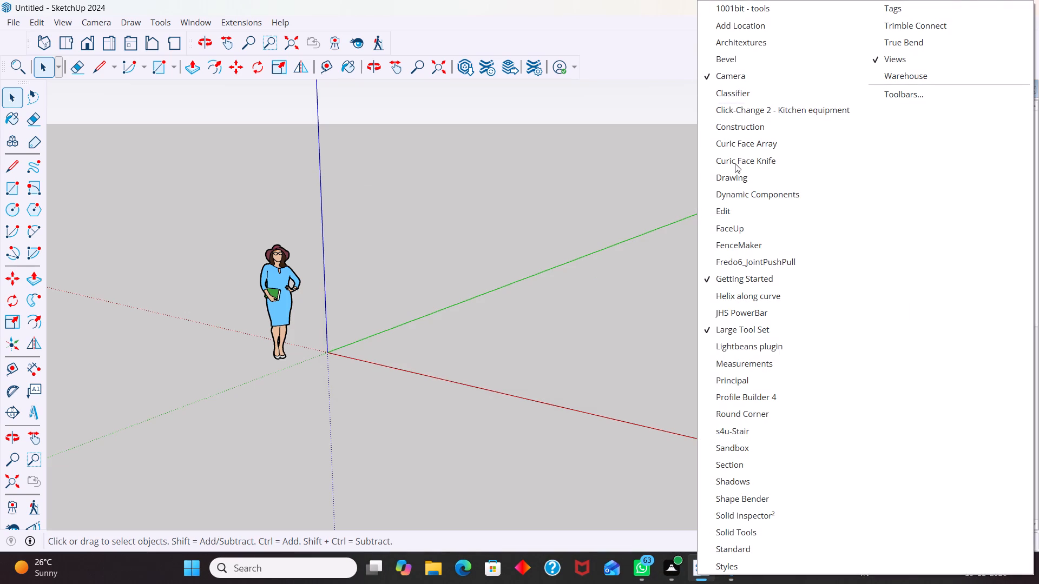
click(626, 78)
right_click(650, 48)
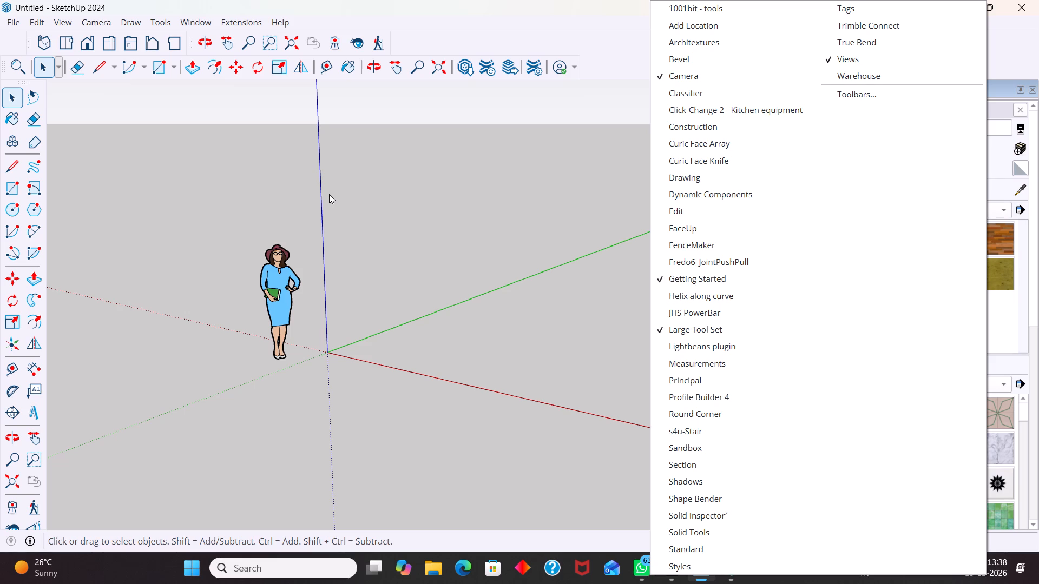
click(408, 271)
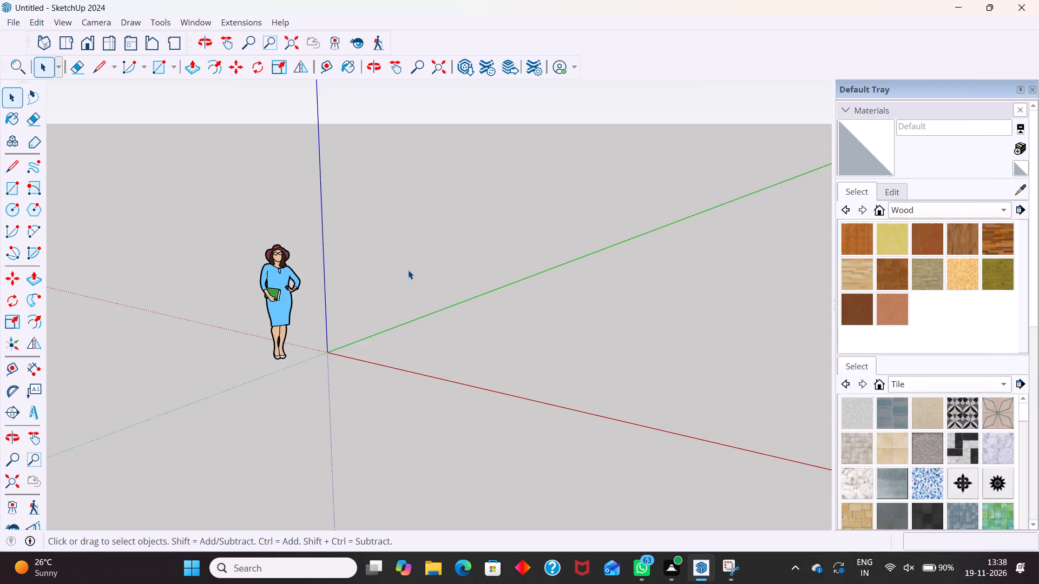
Delete the default human scale figure standing near the origin.
drag(213, 210, 402, 394)
key(Delete)
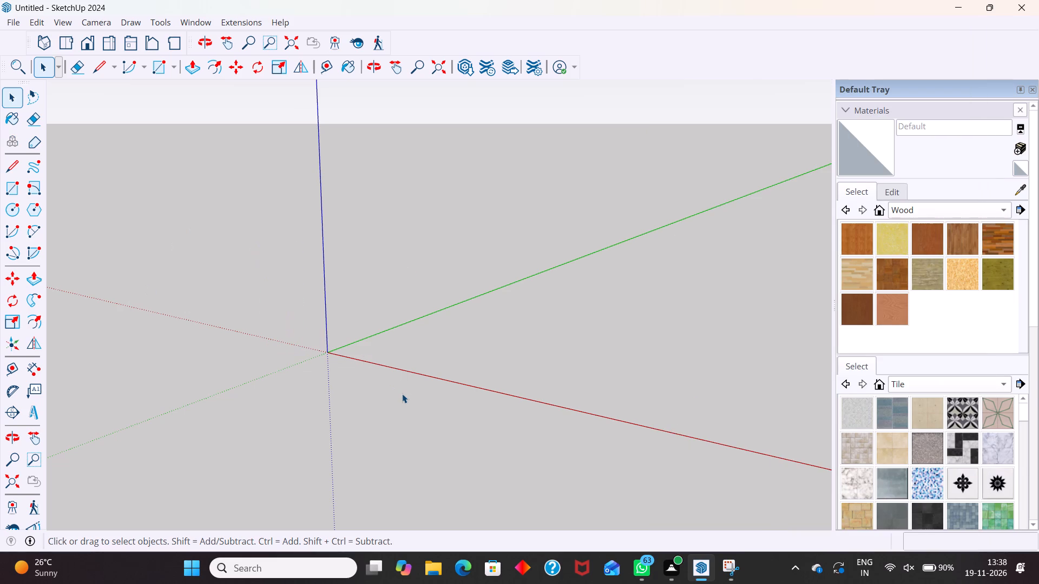
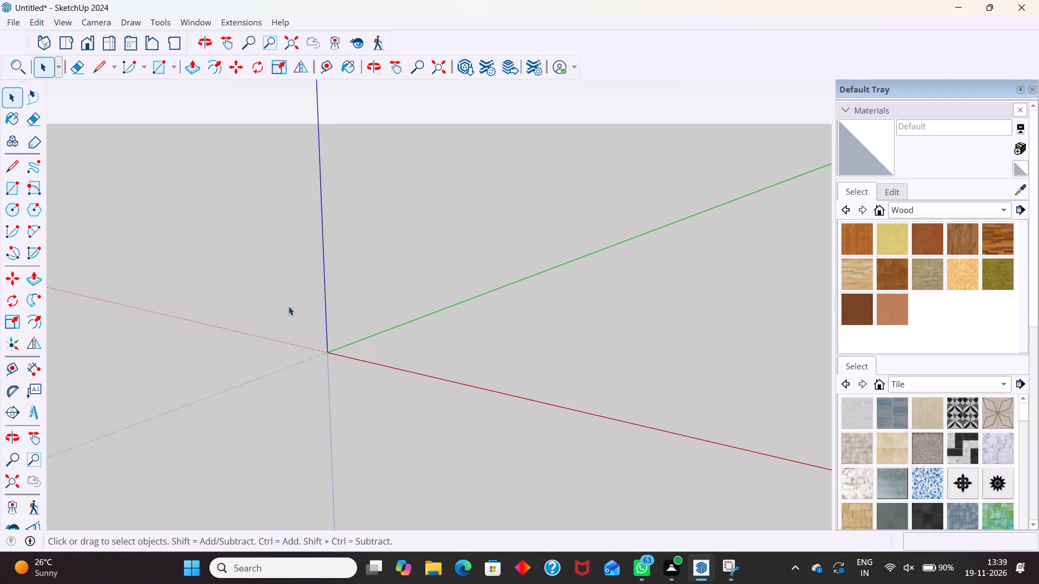
In the top view, draw a ground-plane rectangle from the origin measuring 3455 mm along the red axis by 6".
key(r)
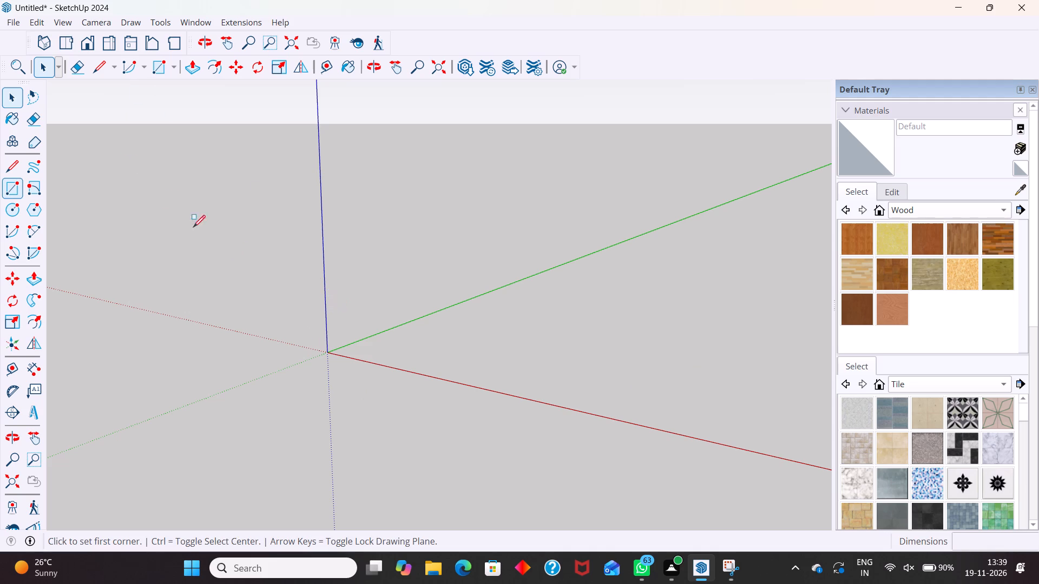
click(62, 45)
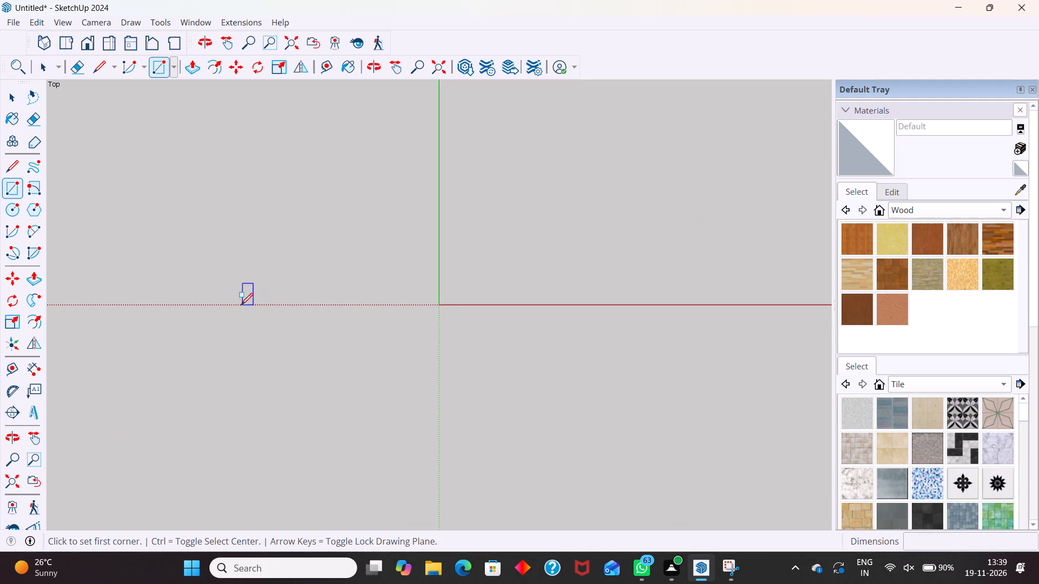
drag(442, 304, 456, 309)
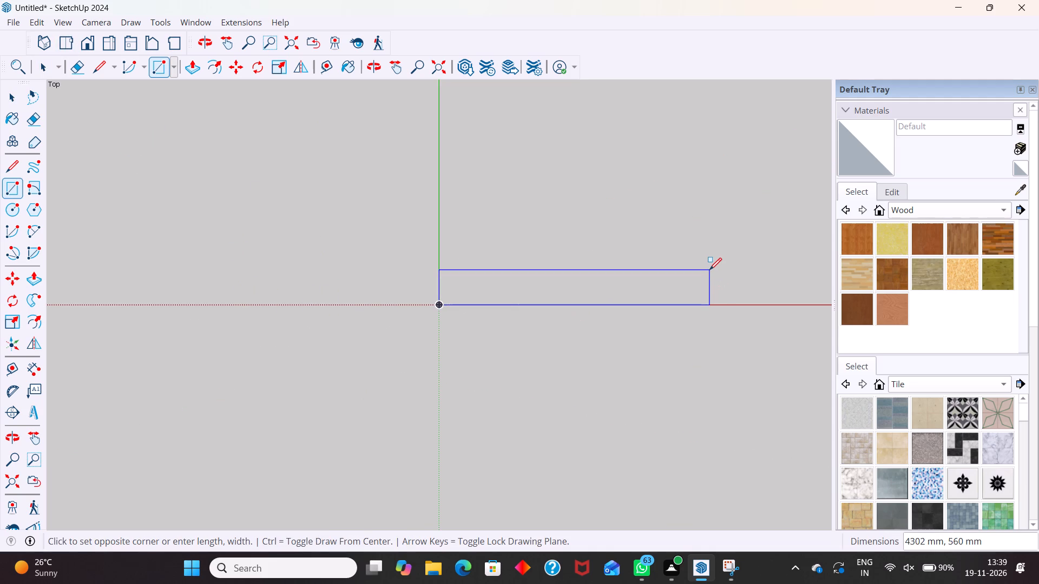
text(3455,)
text(6")
key(Return)
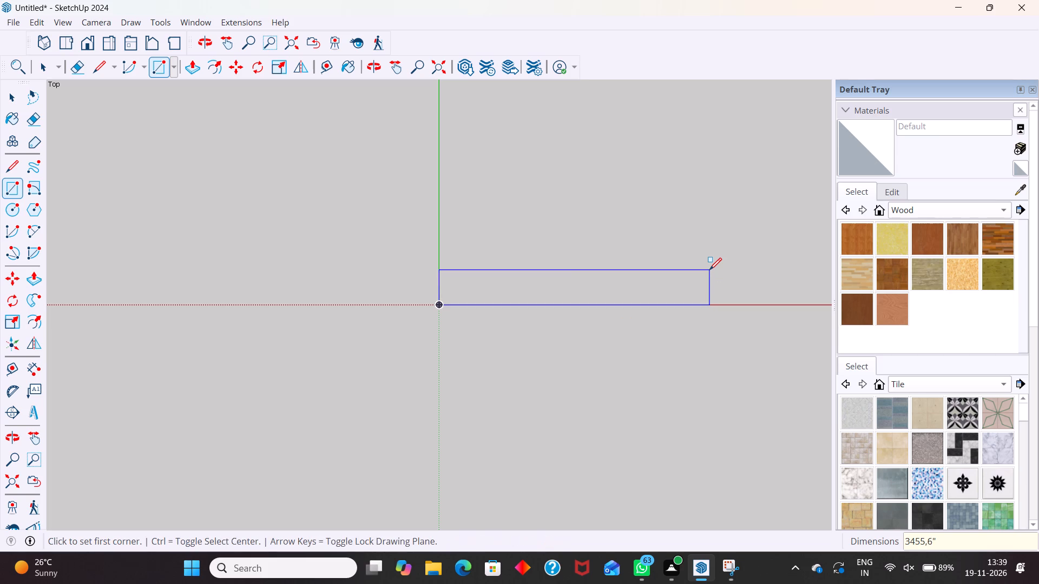
Make a group from the thin rectangle's face and its edges.
key(space)
double_click(638, 303)
right_click(638, 303)
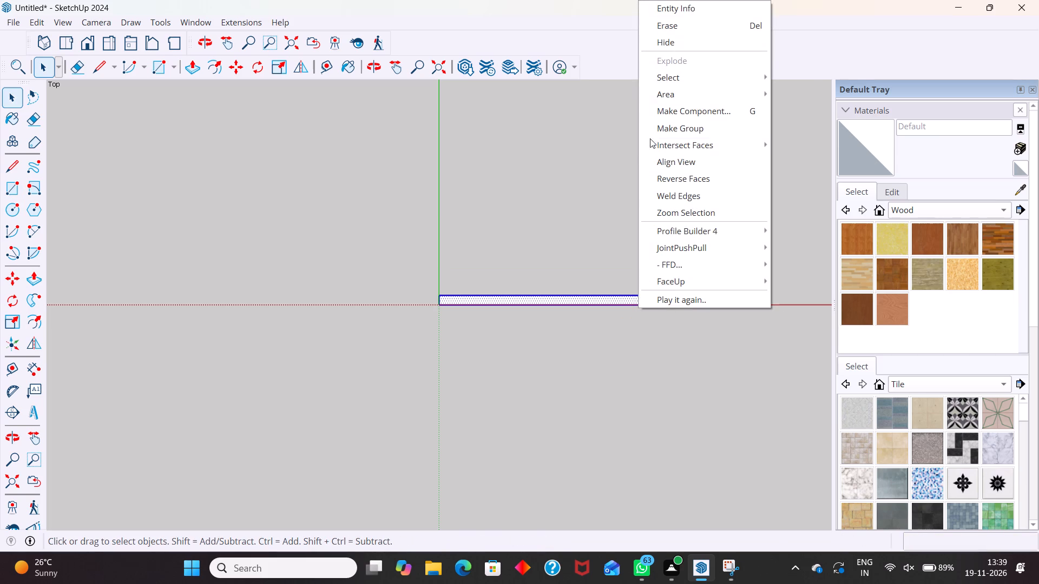
click(683, 125)
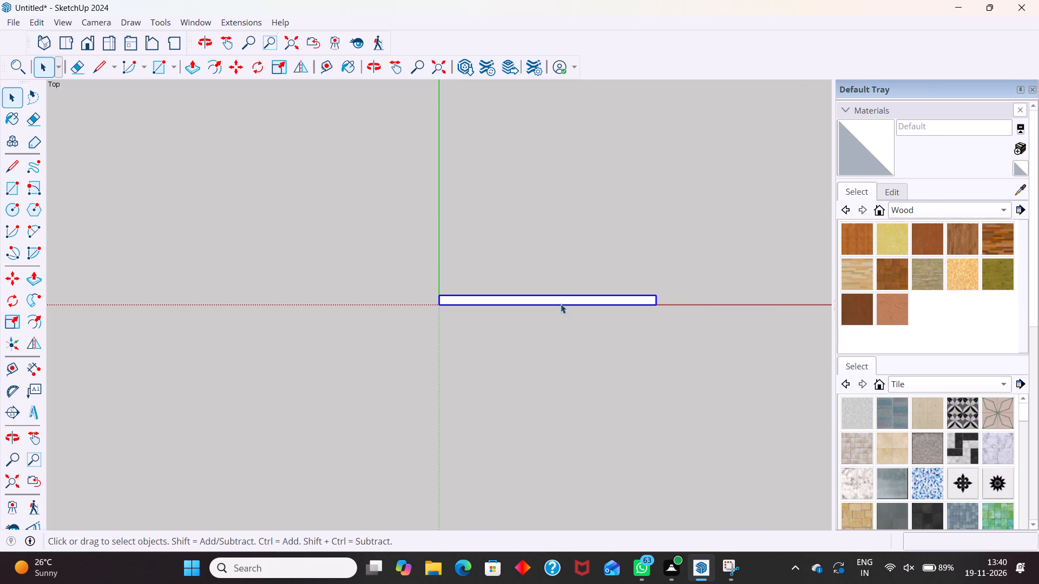
Inside the group, Push/Pull the rectangle's face up 10' to form a wall and leave the group.
scroll(524, 346, down, 6)
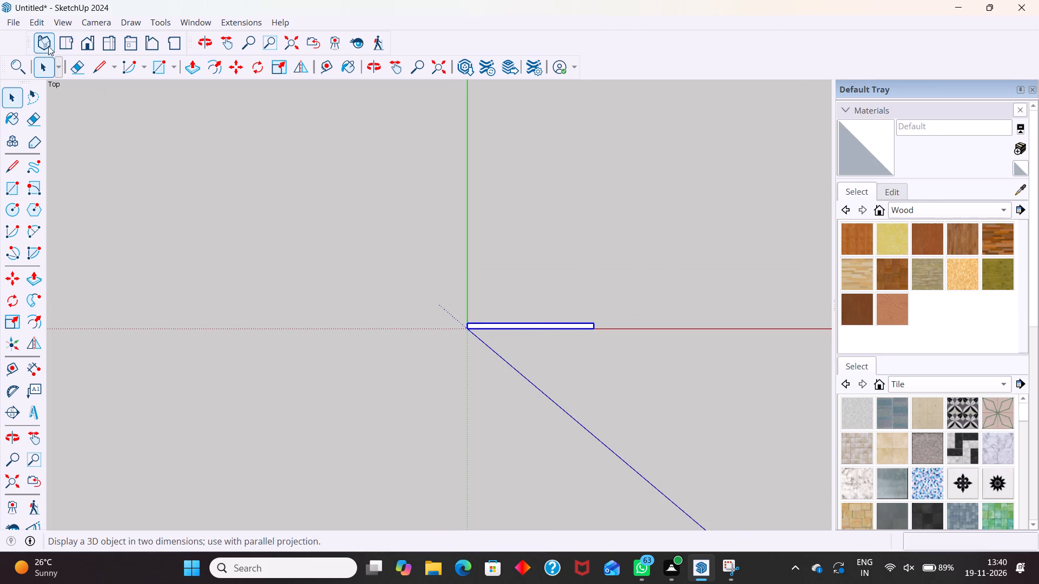
click(42, 43)
scroll(411, 278, up, 4)
middle_drag(384, 327, 642, 363)
scroll(404, 311, up, 2)
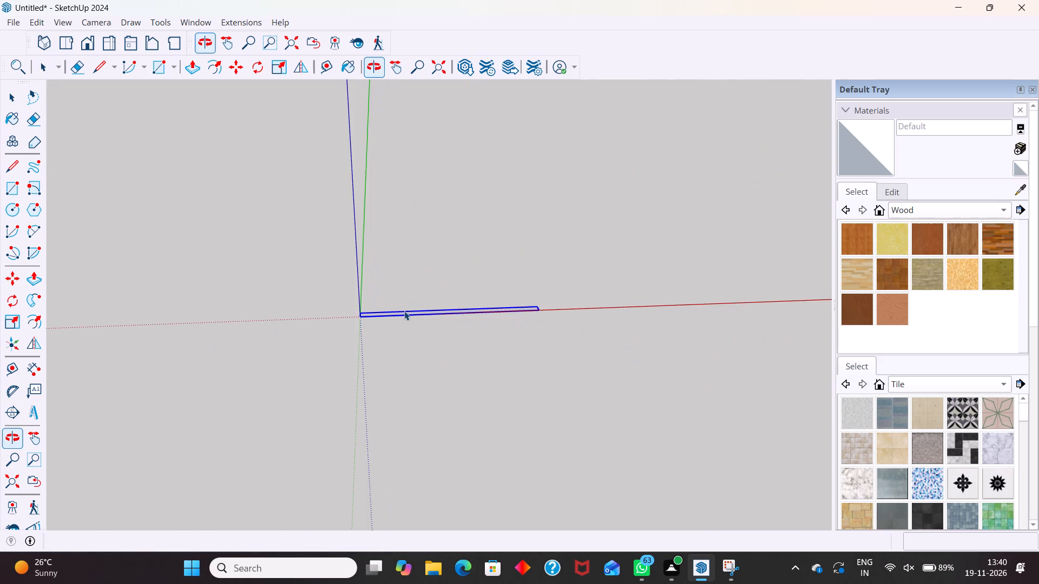
scroll(404, 311, up, 3)
double_click(404, 311)
scroll(410, 311, up, 5)
click(419, 316)
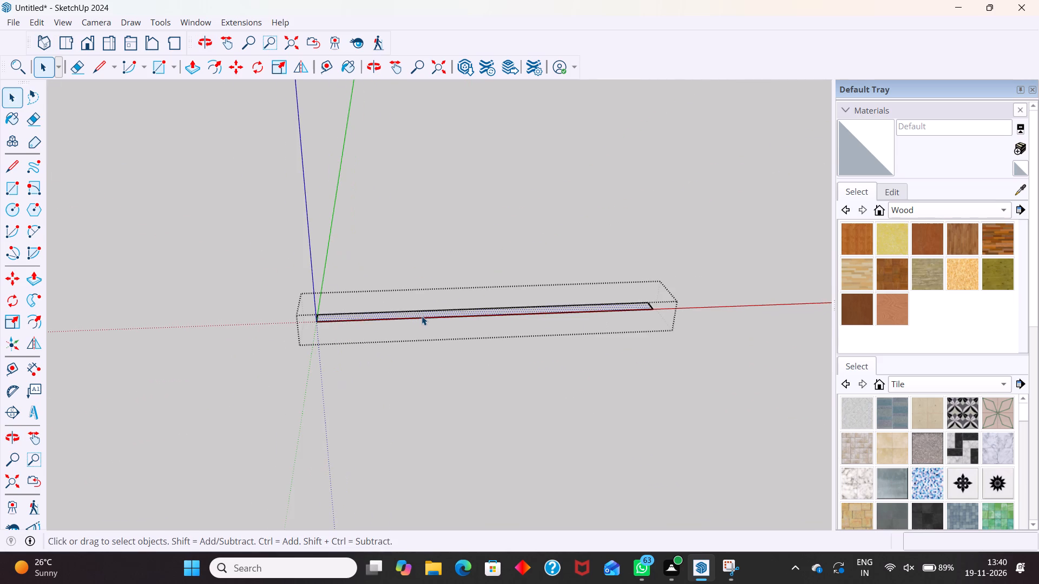
scroll(422, 315, up, 5)
key(p)
click(424, 314)
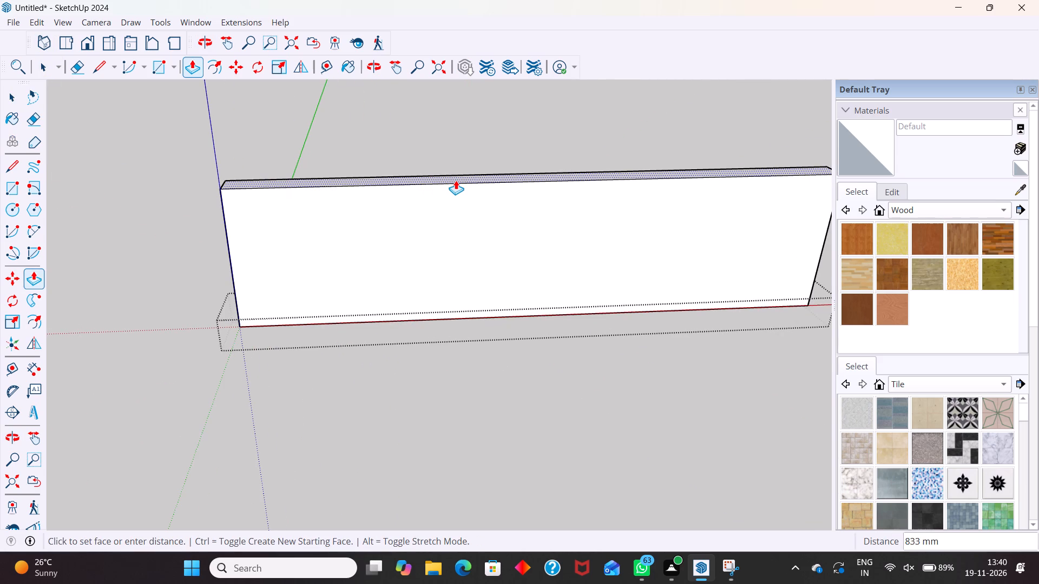
text(10')
key(Return)
key(space)
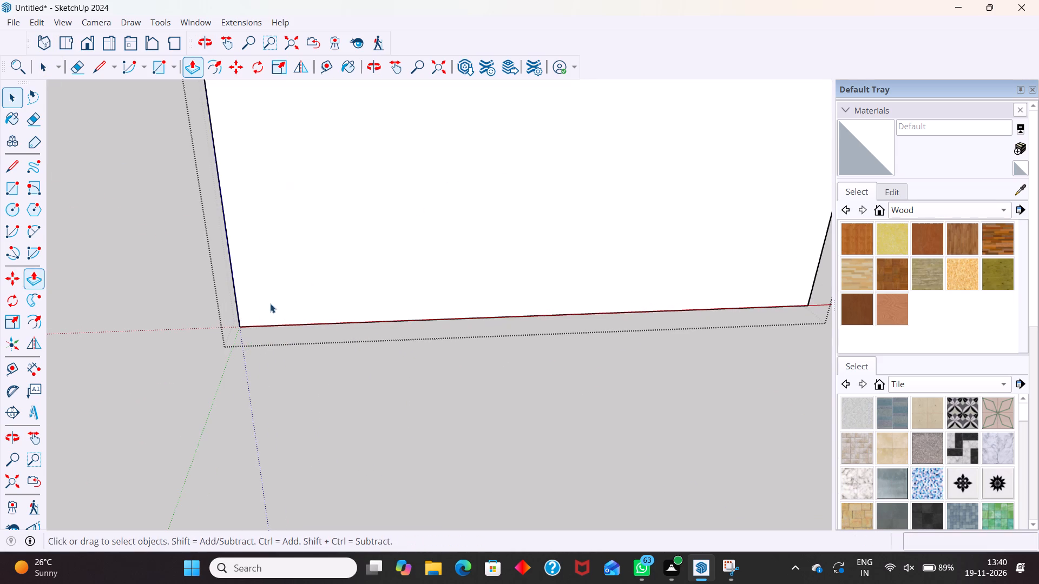
scroll(261, 330, down, 7)
click(323, 440)
scroll(331, 436, down, 11)
middle_drag(268, 328, 279, 306)
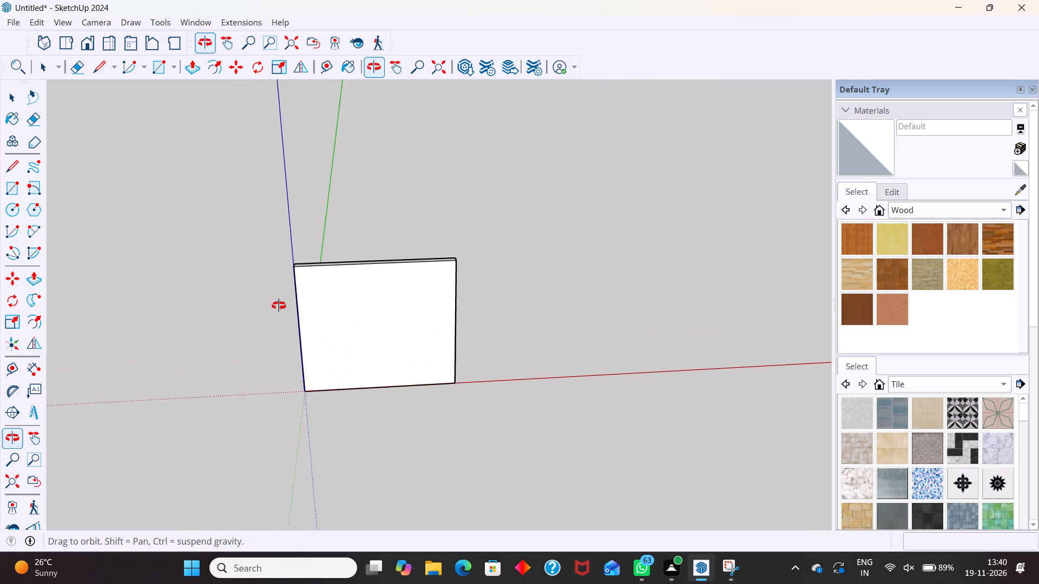
middle_drag(279, 306, 317, 236)
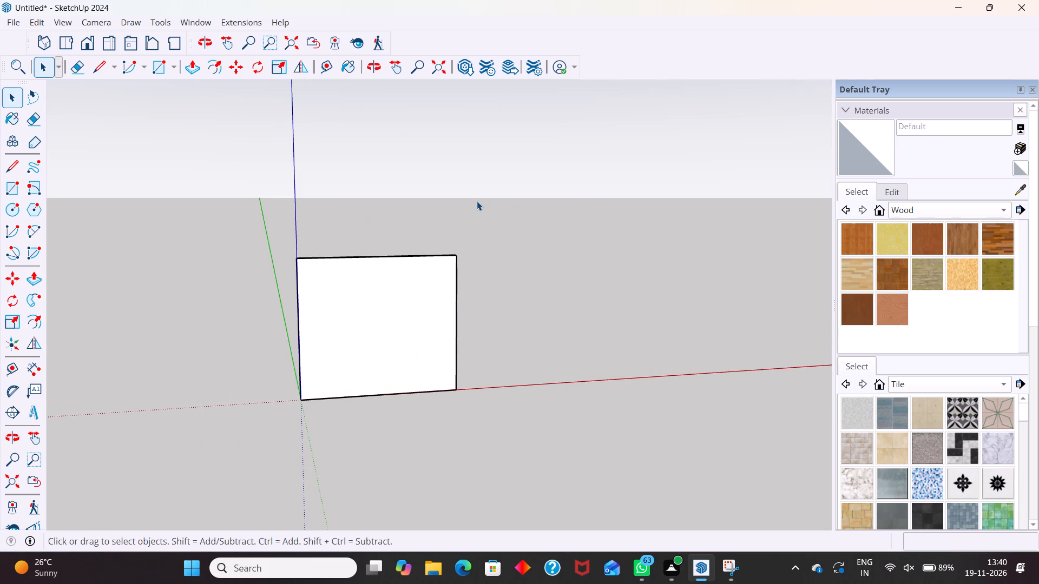
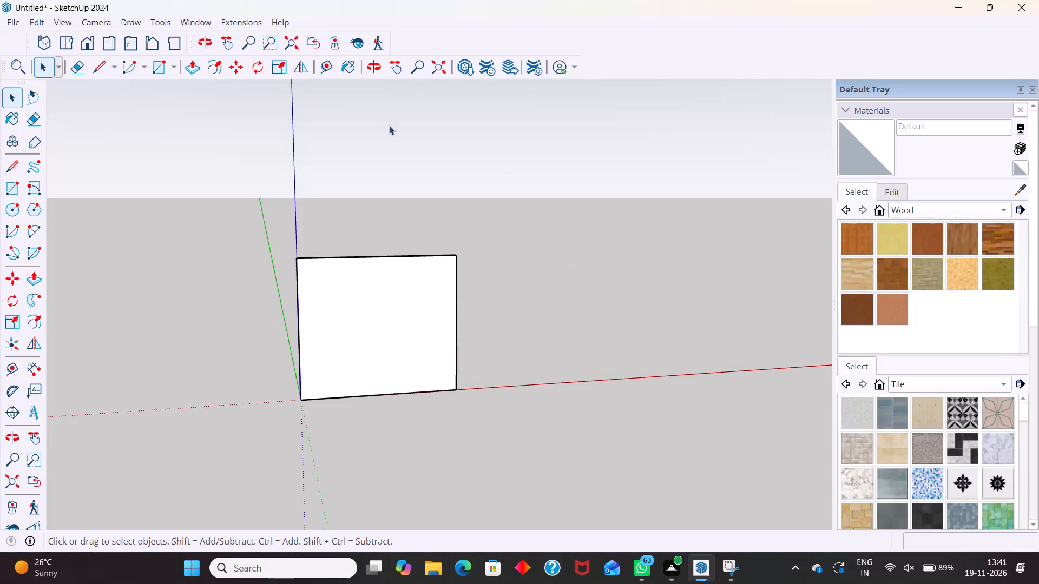
Open the wall group for editing and delete all of the wall geometry inside it.
double_click(351, 322)
middle_drag(422, 321, 326, 363)
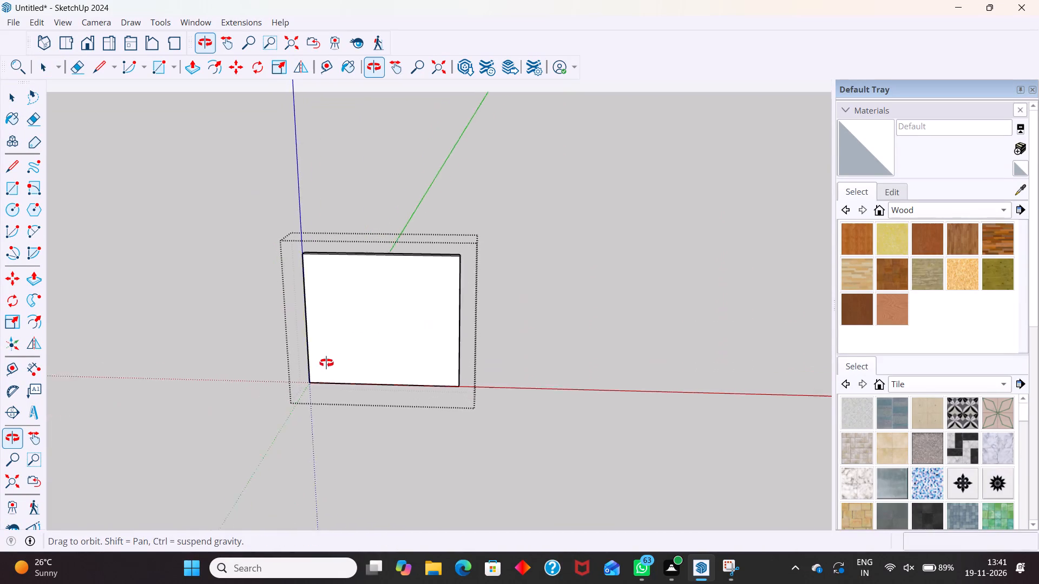
middle_drag(326, 363, 324, 363)
scroll(528, 359, up, 4)
middle_drag(453, 415, 383, 381)
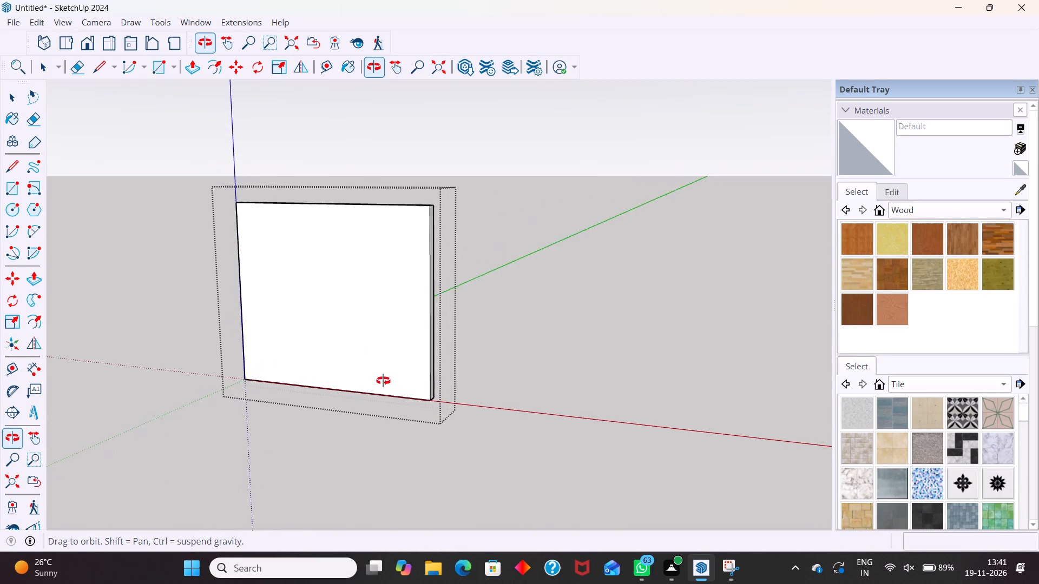
middle_drag(383, 381, 391, 382)
scroll(464, 384, down, 5)
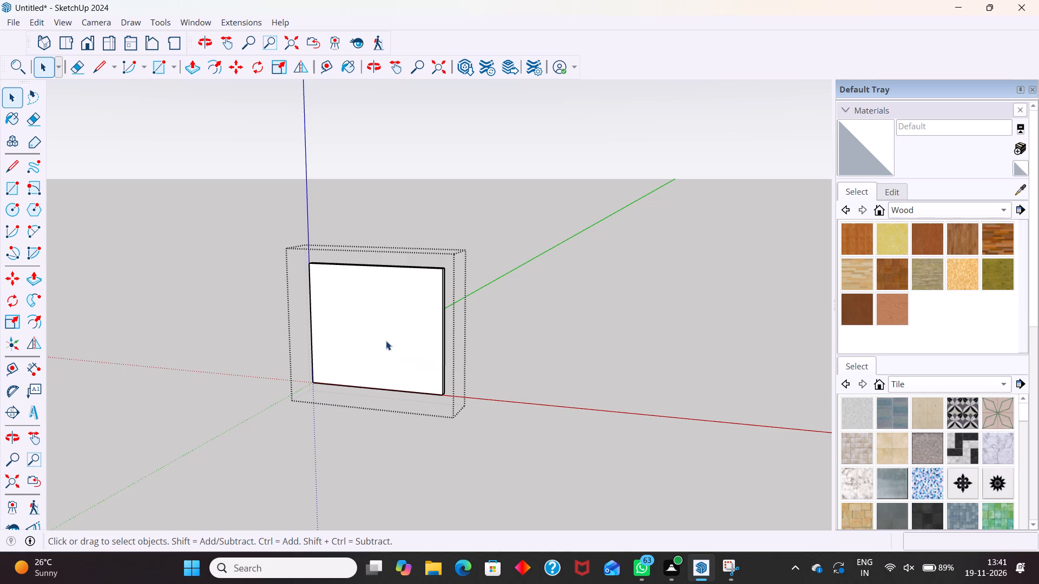
drag(224, 174, 616, 452)
key(Delete)
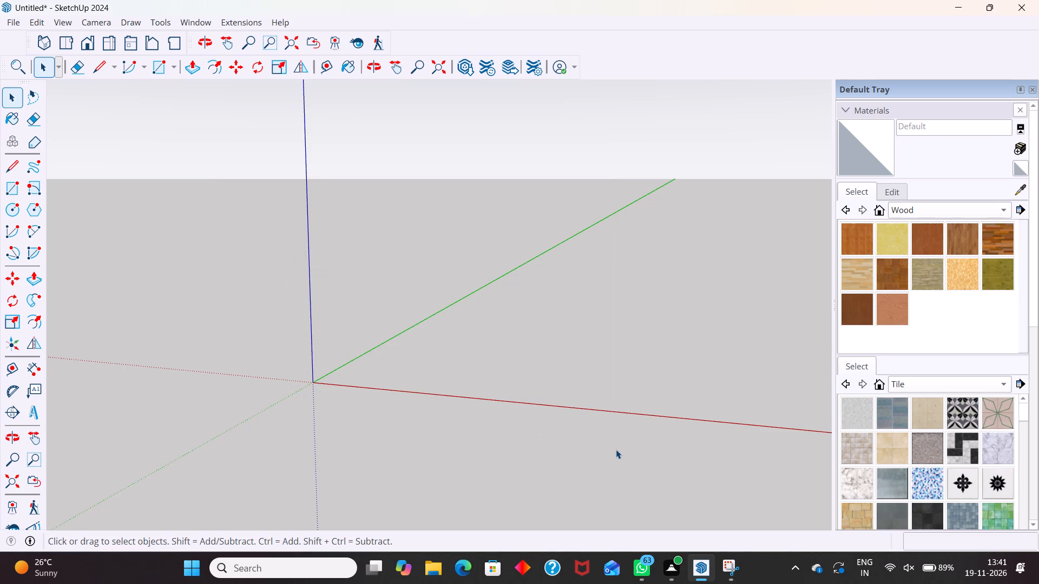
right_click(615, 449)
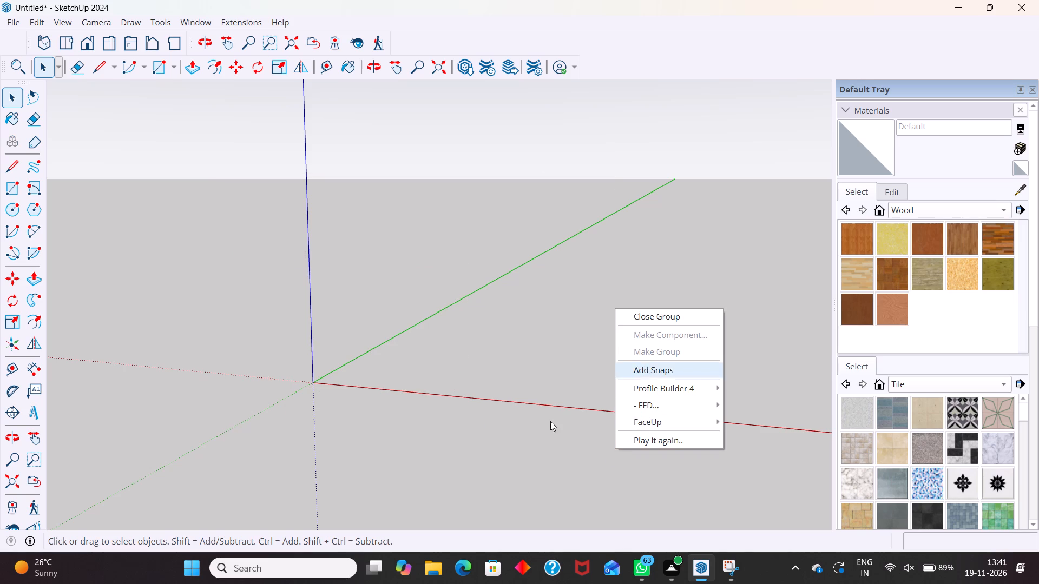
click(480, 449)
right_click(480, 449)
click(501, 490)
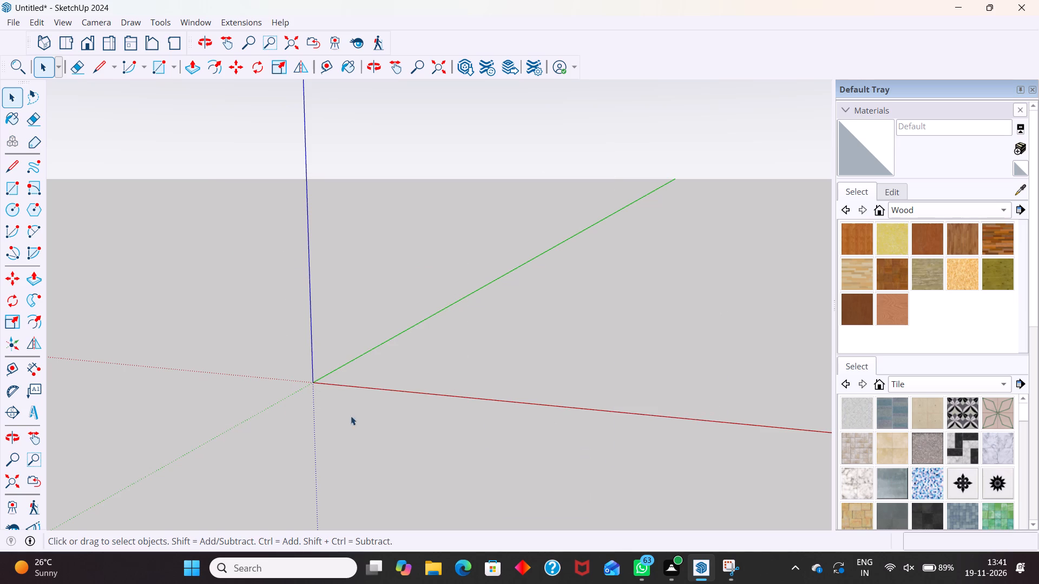
Inside the group, draw a ground-plane rectangle from the origin measuring 12' along the red axis by 6".
key(r)
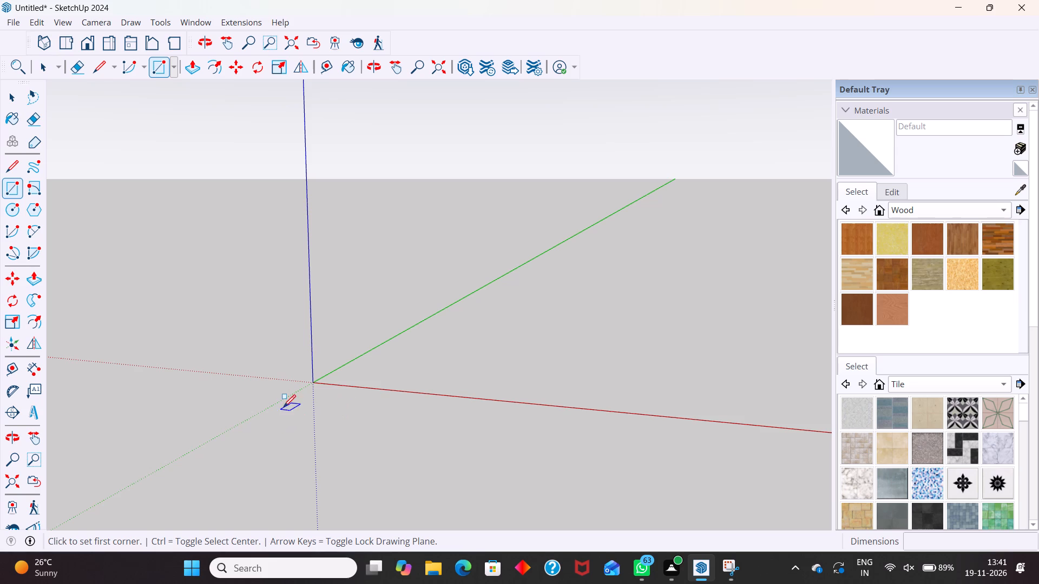
click(314, 380)
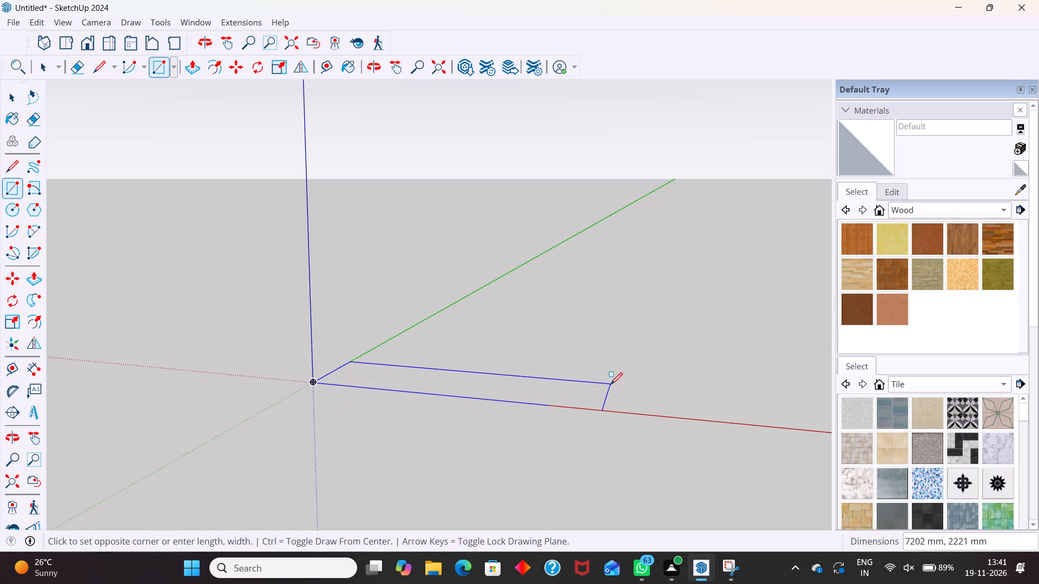
text(10')
key(BackSpace)
key(BackSpace)
text(2')
key(comma)
key(6)
key(shift+quotedbl)
key(Return)
key(space)
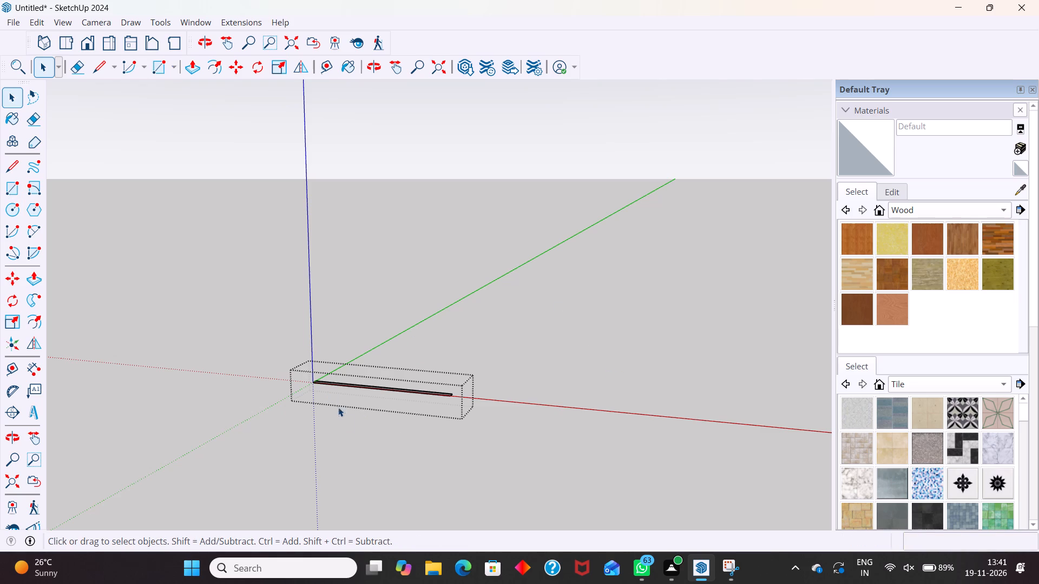
Push/Pull the thin rectangle's face up 10' to form a wall and leave the group.
middle_drag(310, 405, 361, 433)
scroll(364, 383, up, 7)
triple_click(381, 398)
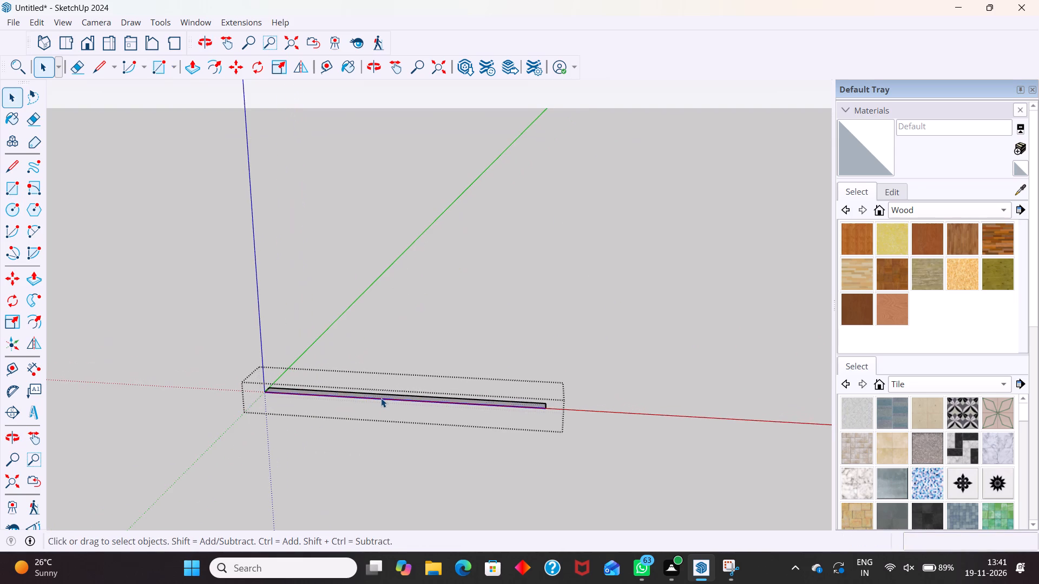
scroll(386, 395, up, 9)
click(405, 406)
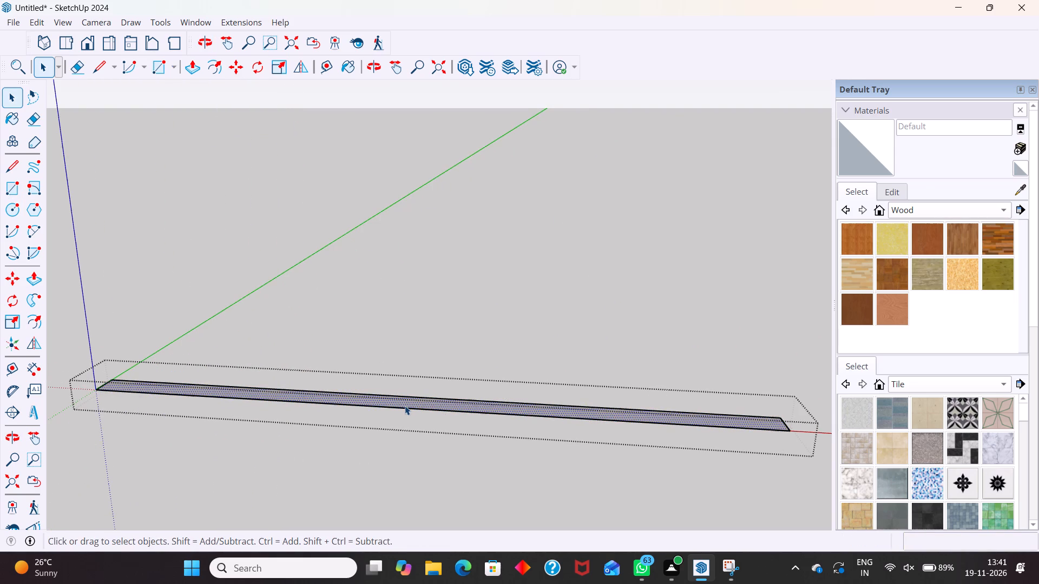
click(405, 406)
key(p)
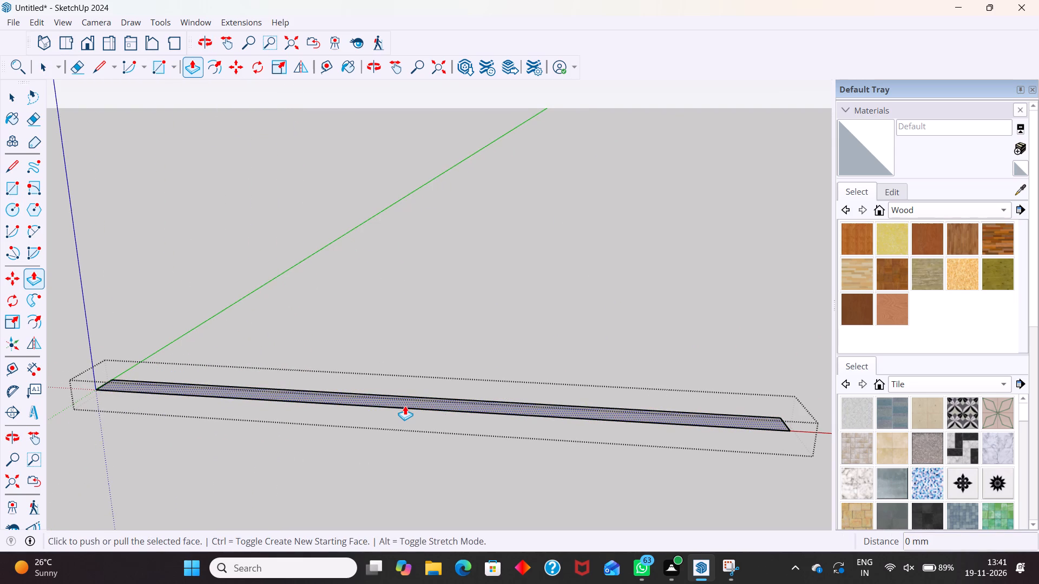
click(409, 402)
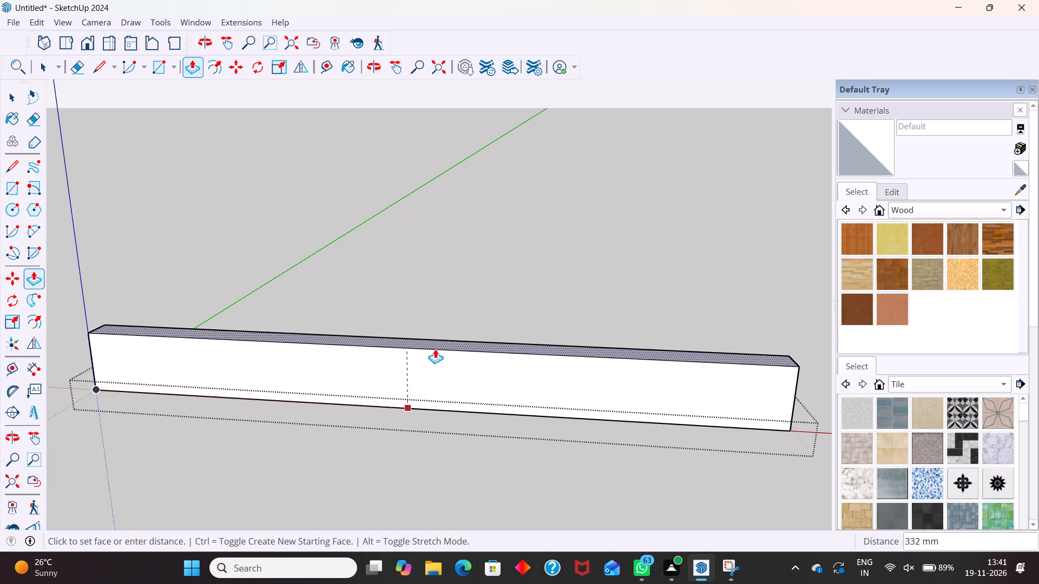
text(10')
key(Return)
key(space)
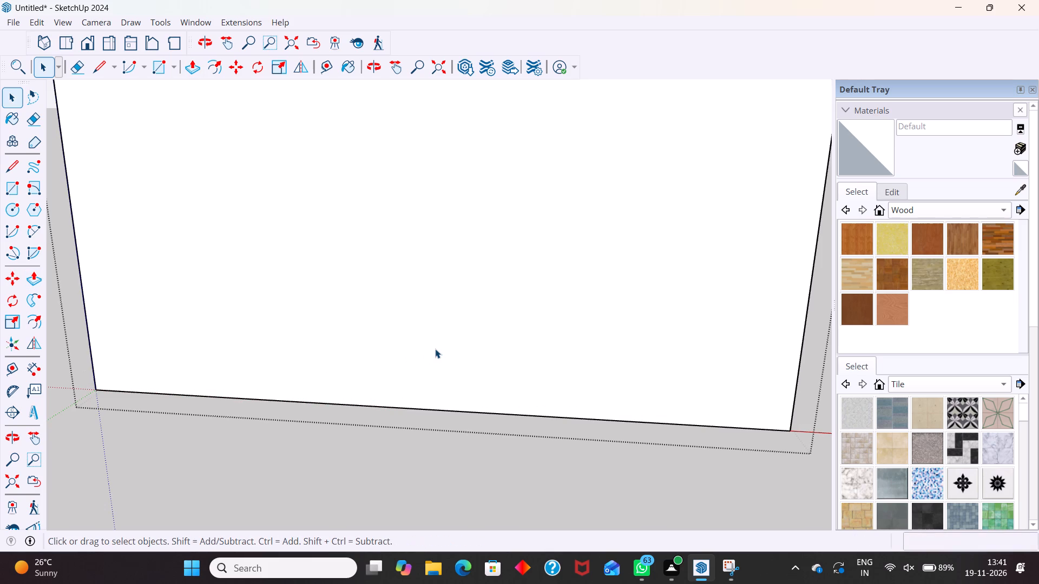
scroll(434, 343, down, 13)
click(448, 447)
scroll(339, 301, down, 5)
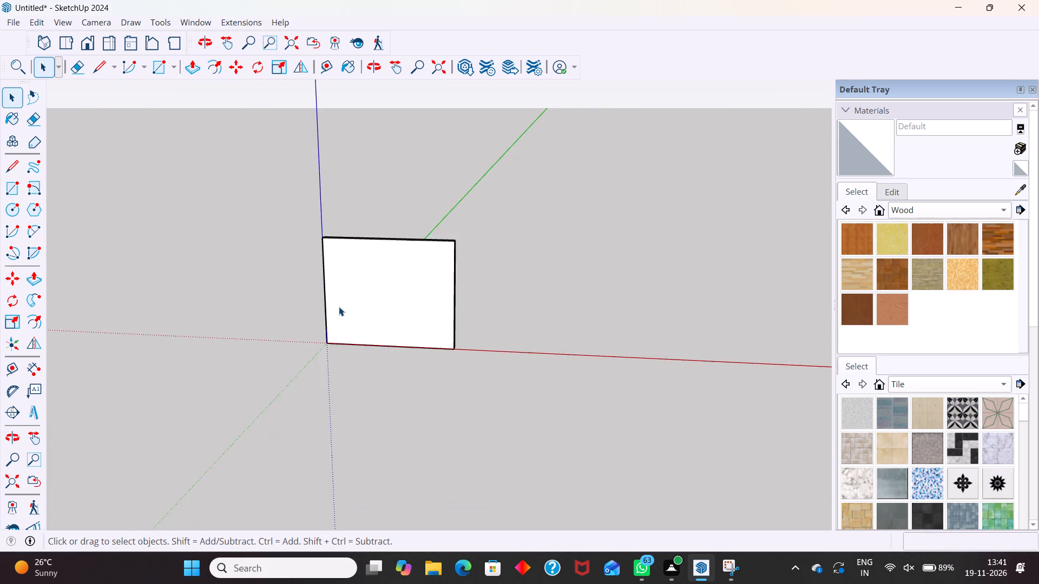
middle_drag(344, 318, 406, 255)
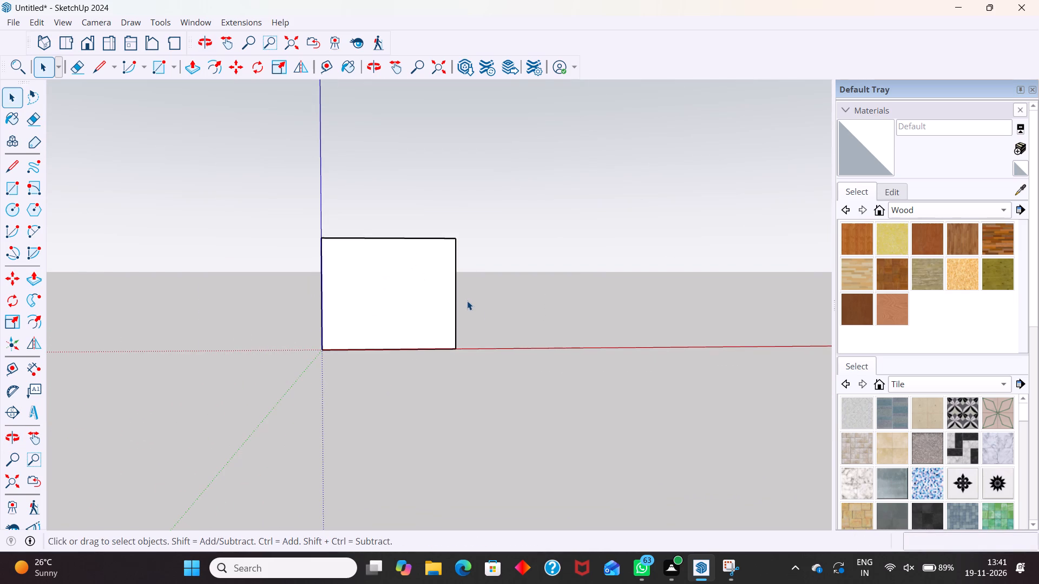
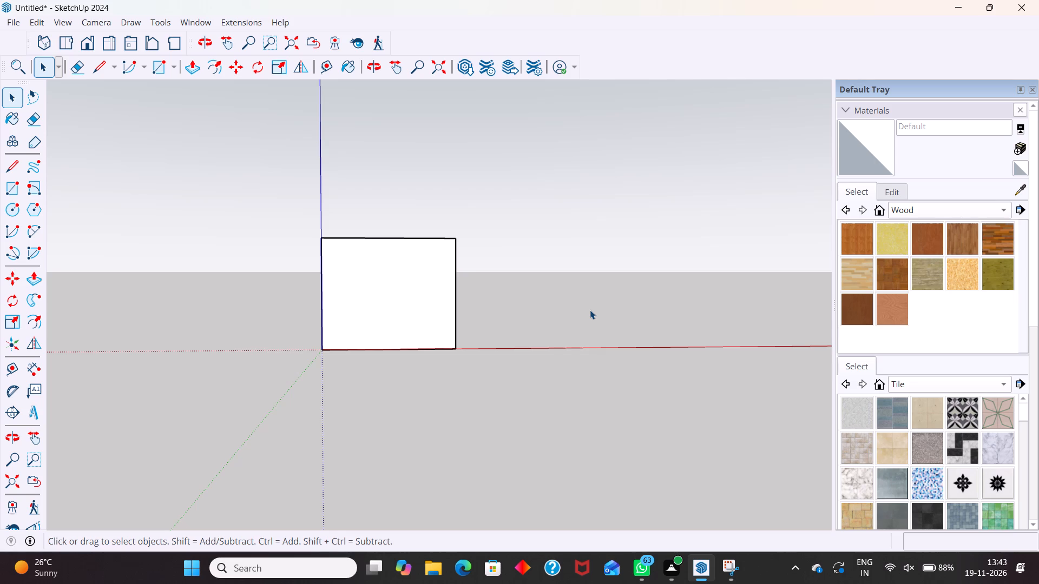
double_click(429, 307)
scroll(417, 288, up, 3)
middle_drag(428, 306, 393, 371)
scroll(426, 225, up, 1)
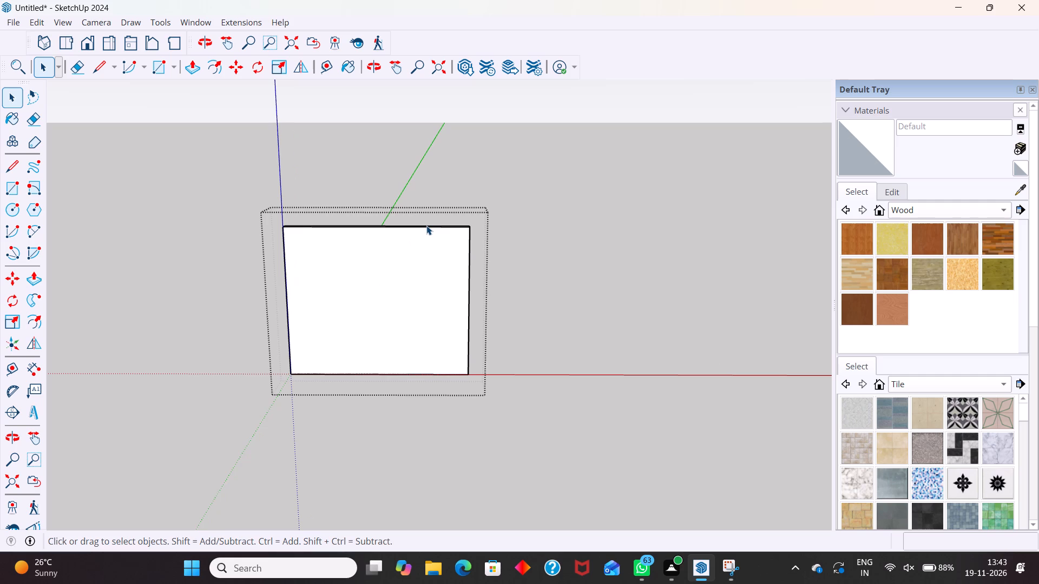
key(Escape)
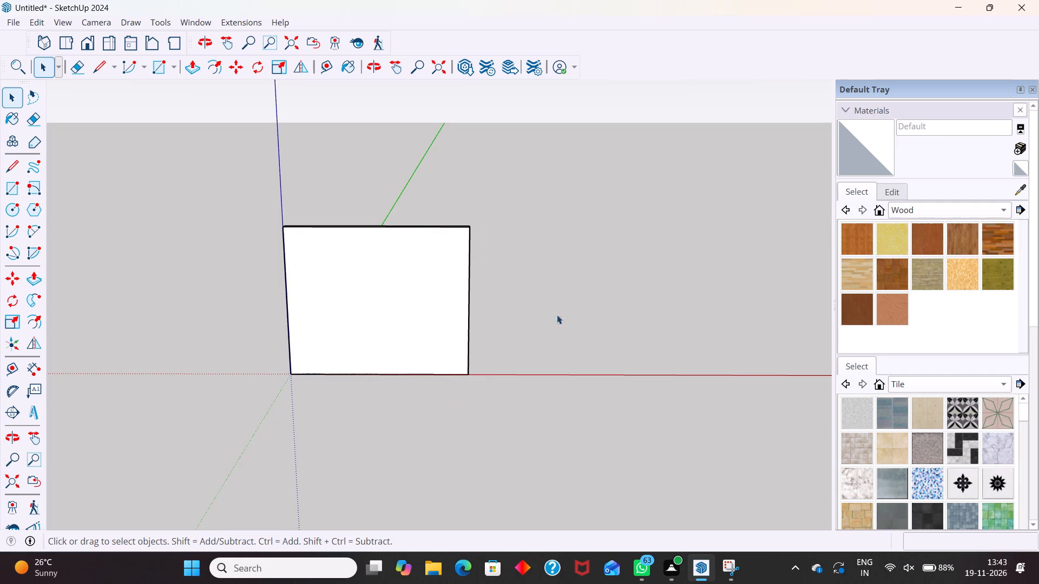
Draw a separate rectangle on the ground plane in front of the wall, outside its group.
scroll(461, 295, down, 1)
key(r)
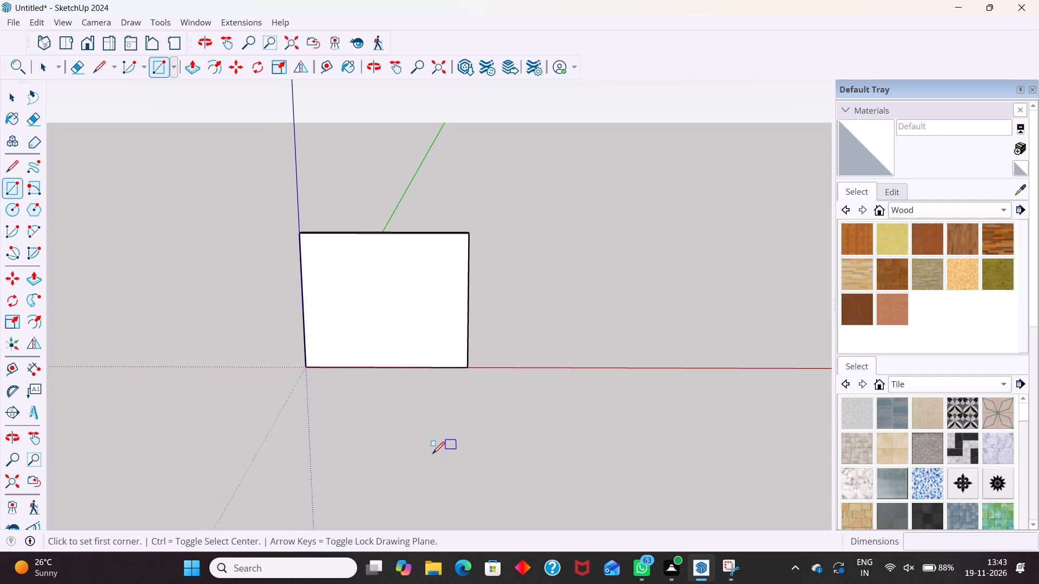
drag(406, 413, 410, 419)
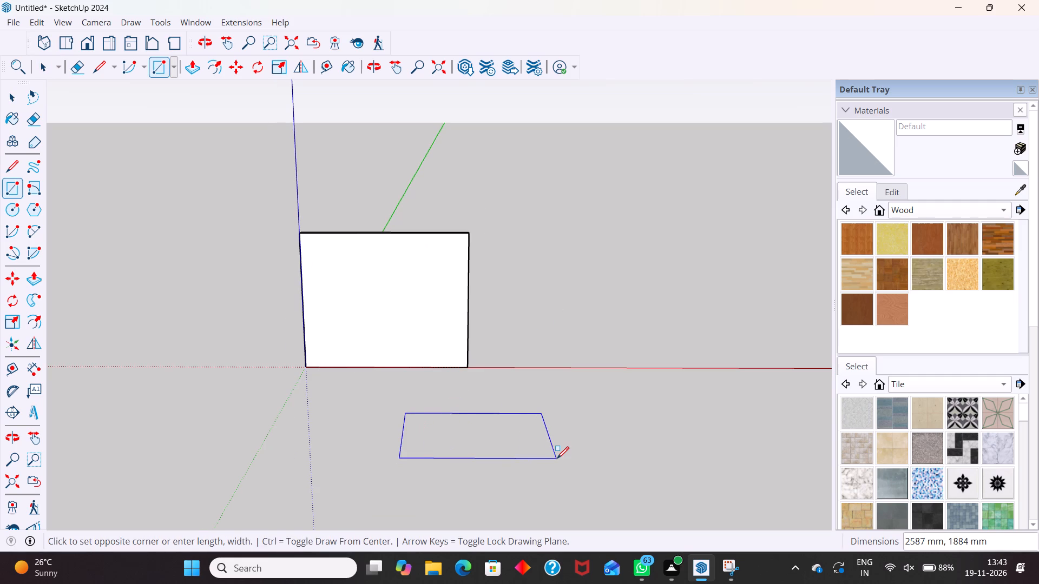
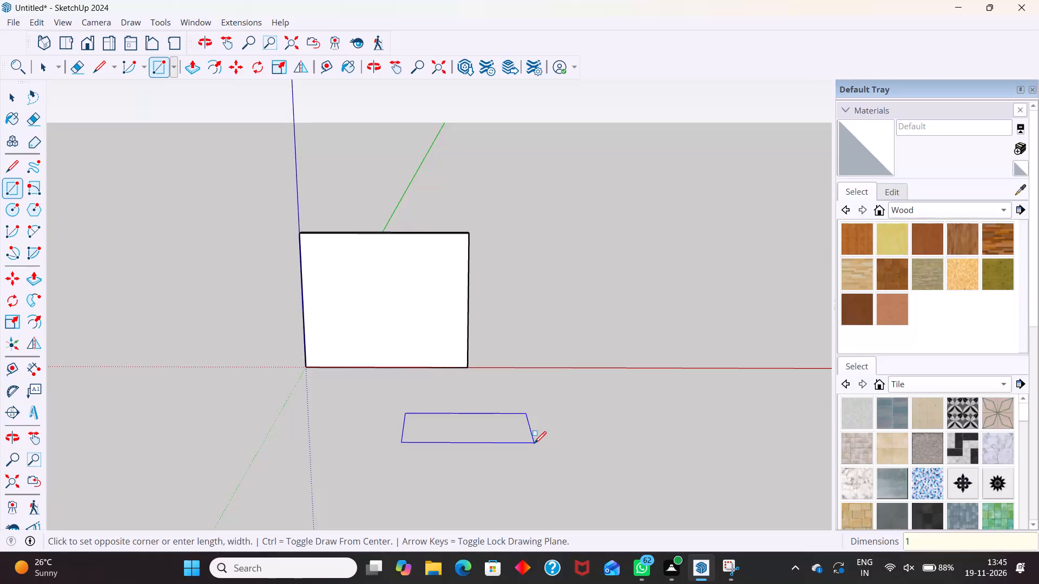
Enter exact dimensions for the rectangle in front of the wall, starting with a first dimension of 12'.
key(2)
text(',)
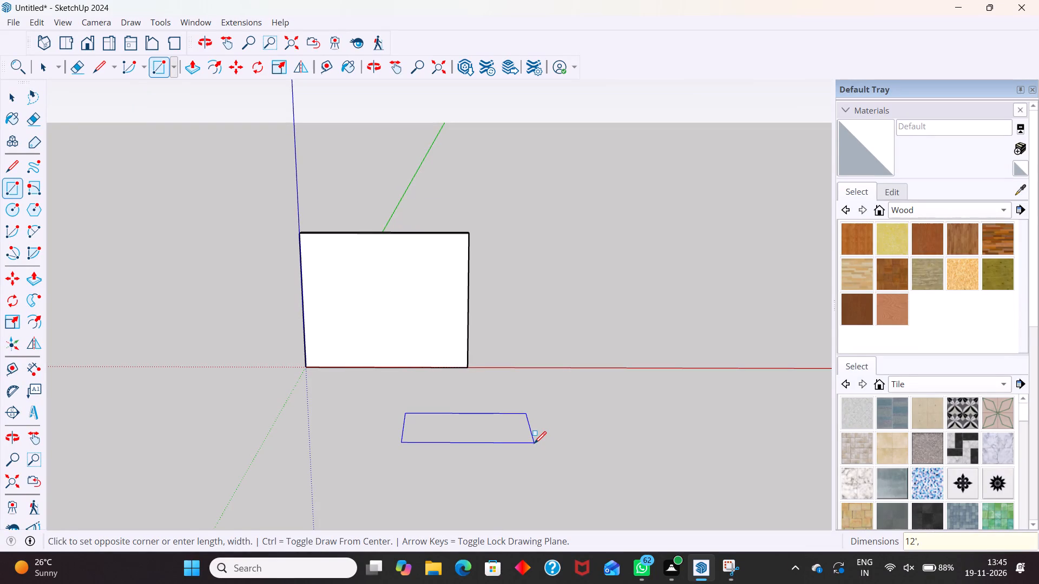
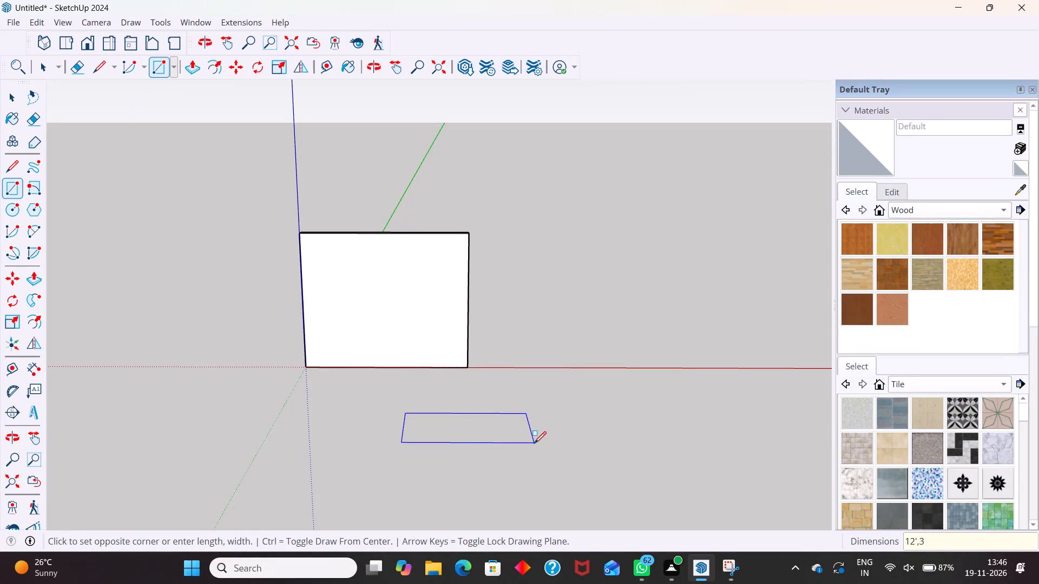
Complete the rectangle in front of the wall with dimensions of 12' by 362 mm.
text(62MM)
key(Return)
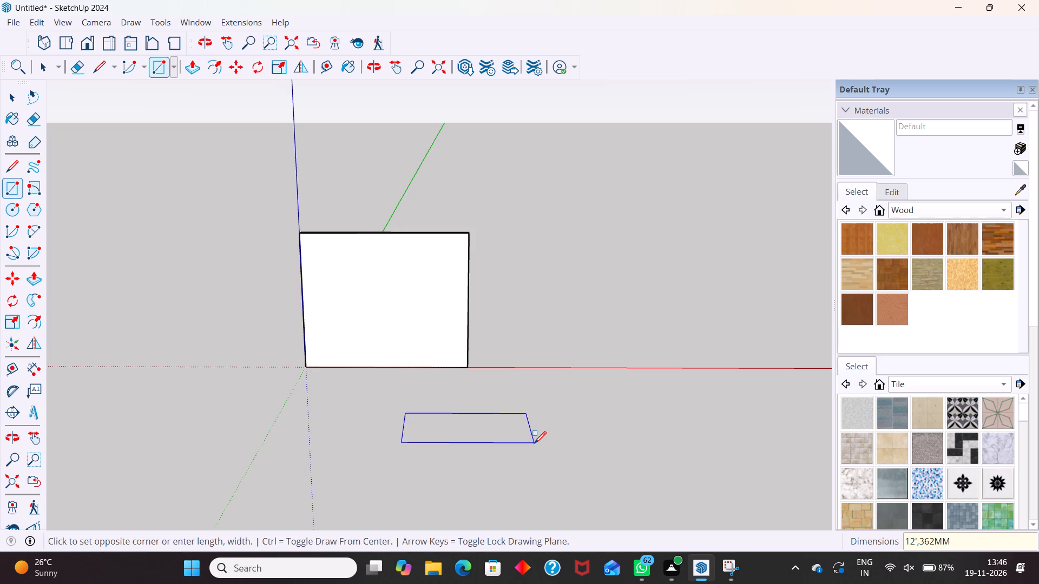
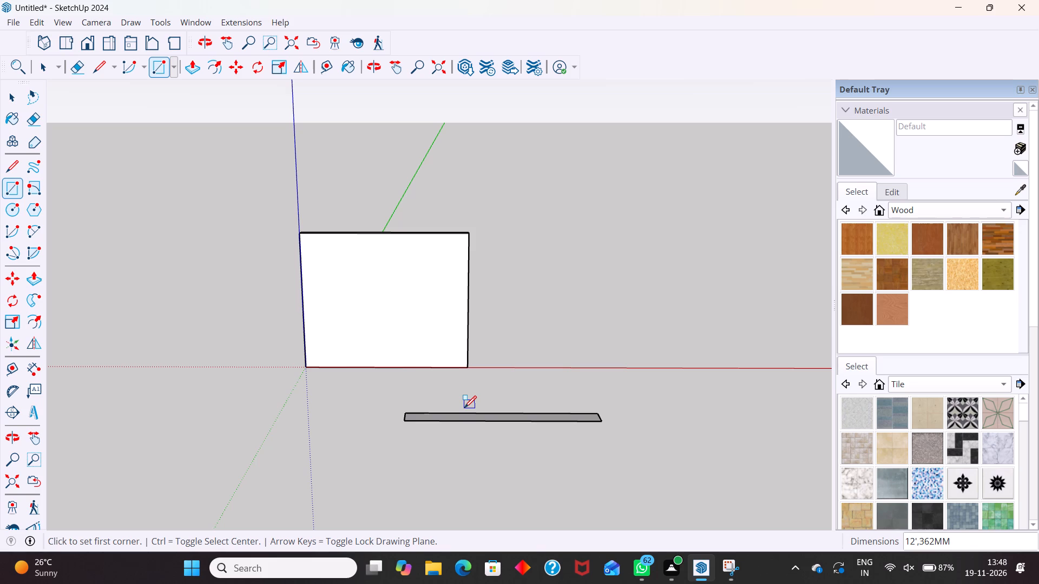
Make a group from the face and edges of the 12' by 362 mm rectangle in front of the wall.
key(space)
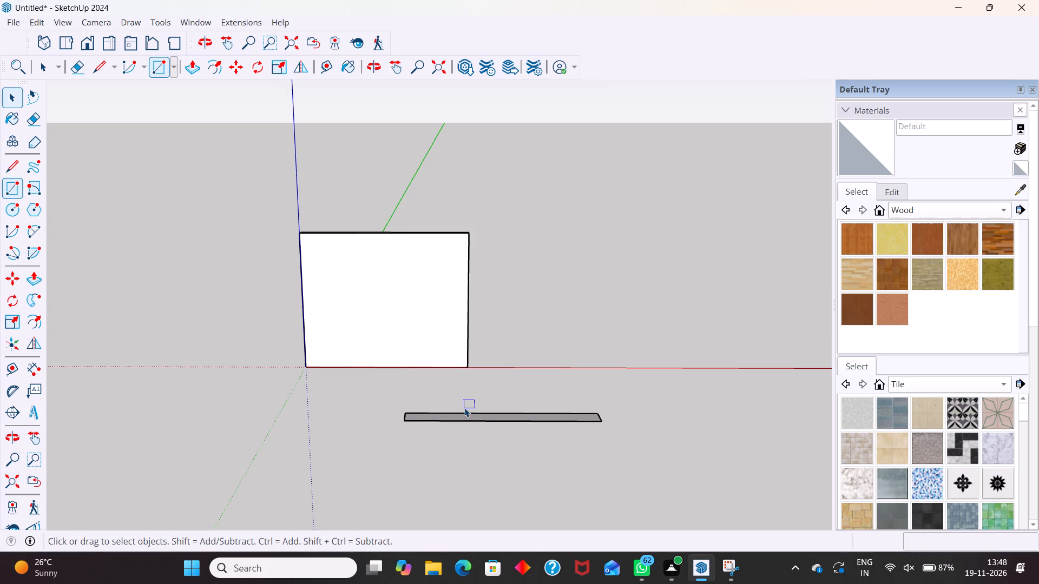
key(Escape)
click(495, 411)
double_click(495, 419)
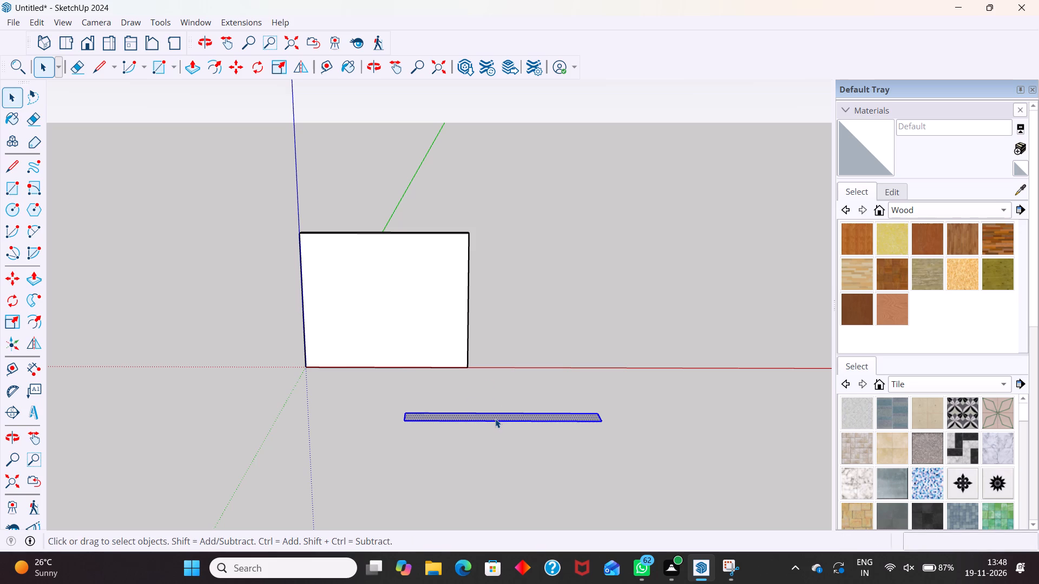
right_click(495, 419)
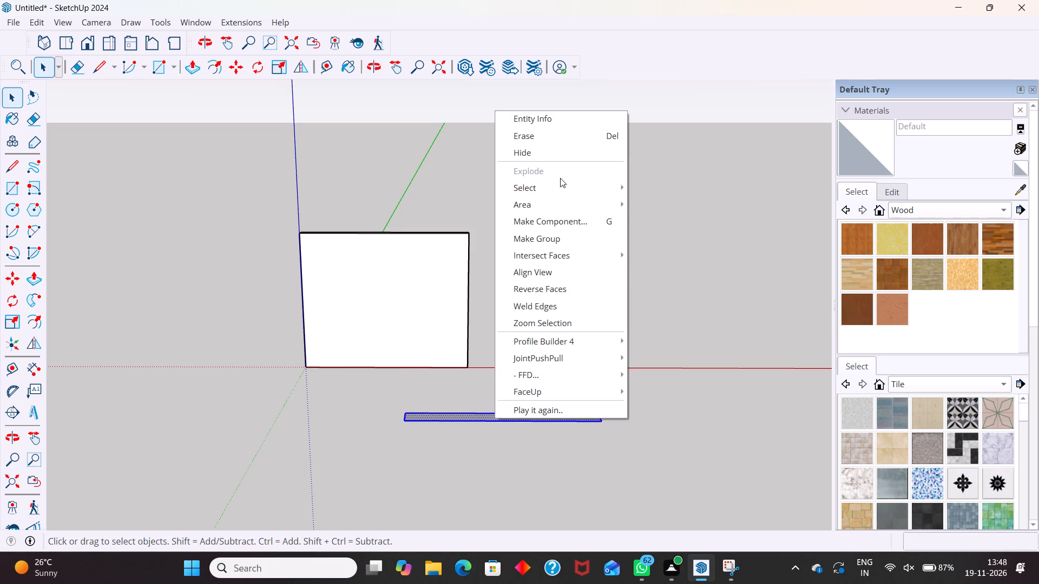
click(558, 234)
Extrude the rectangle's face upward by 250 mm inside its group with Push/Pull, and close the group.
scroll(518, 402, up, 4)
triple_click(517, 427)
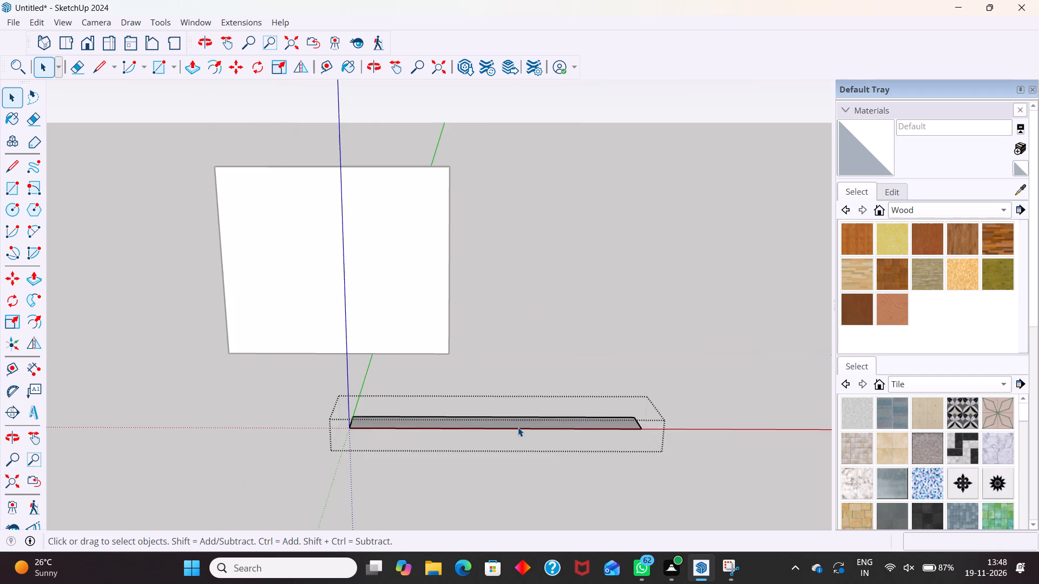
key(p)
click(518, 423)
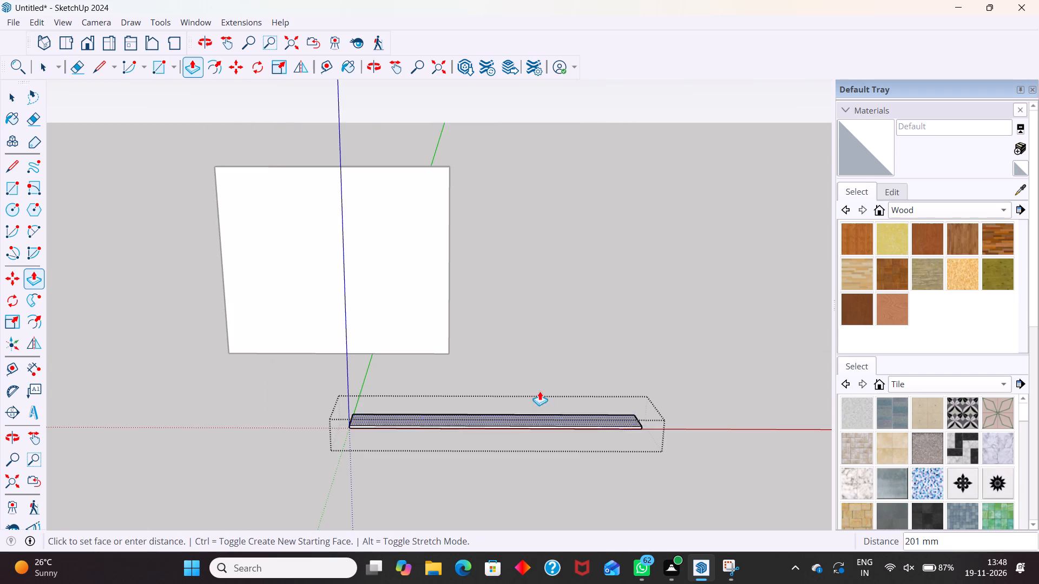
text(250)
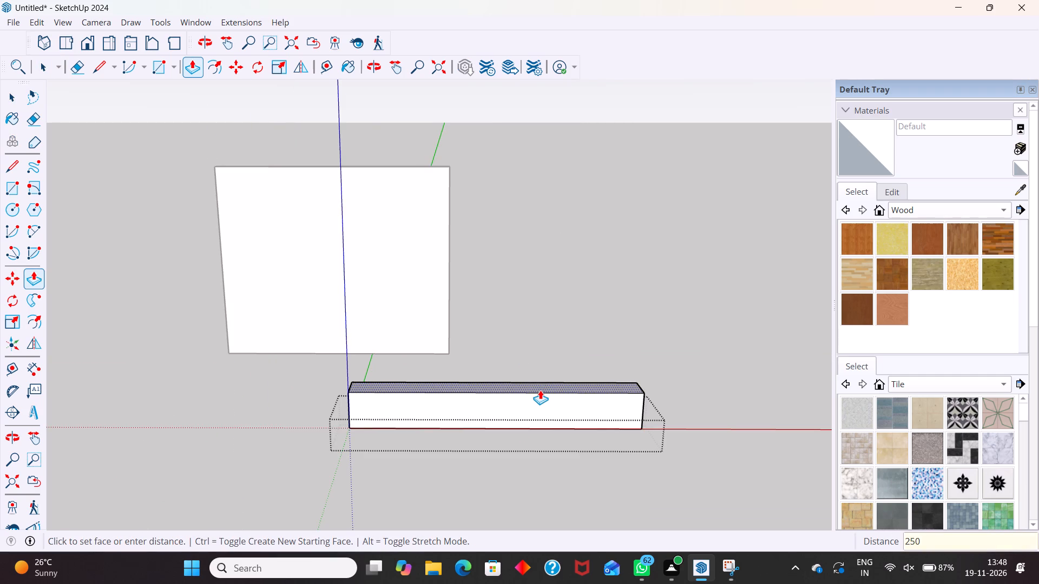
key(Return)
key(space)
click(476, 475)
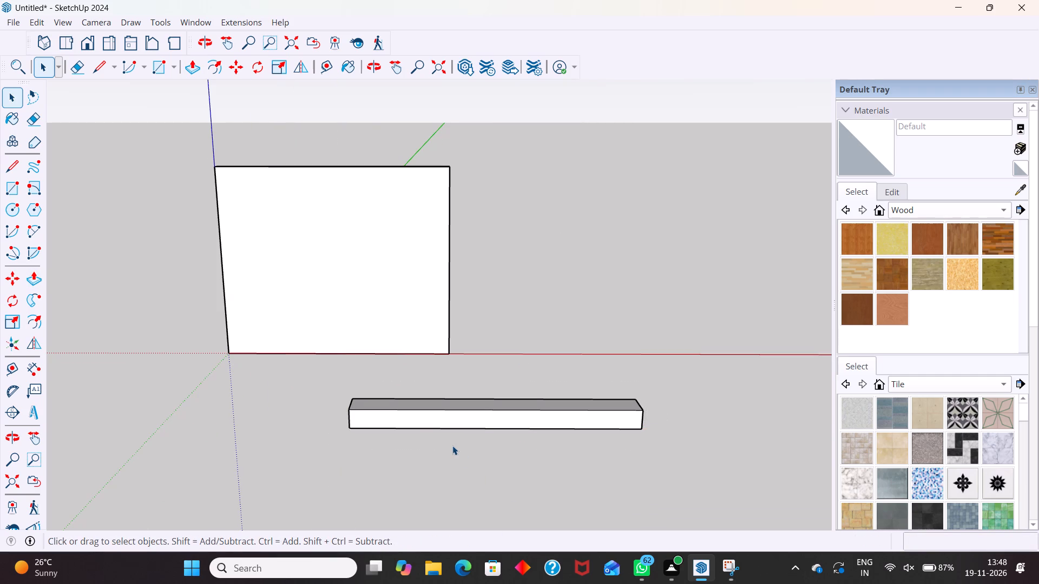
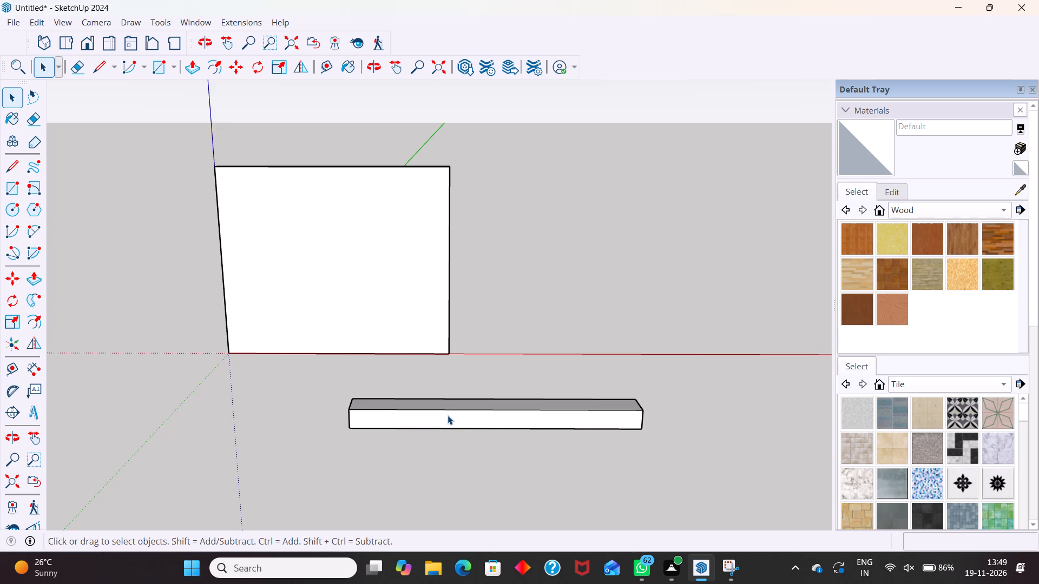
Delete the grouped block in front of the wall.
drag(321, 383, 613, 499)
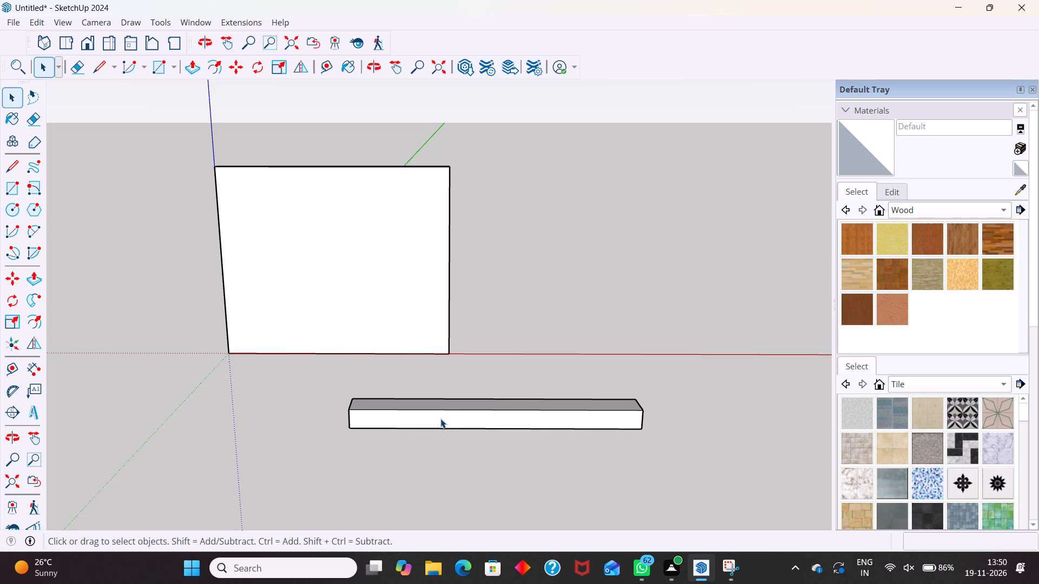
double_click(440, 419)
click(708, 339)
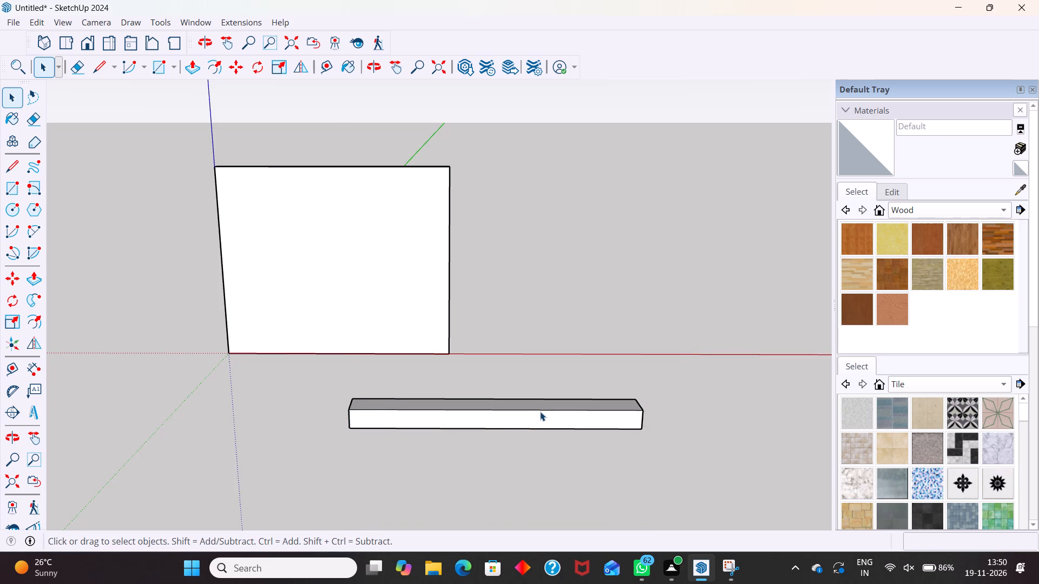
click(540, 412)
key(Delete)
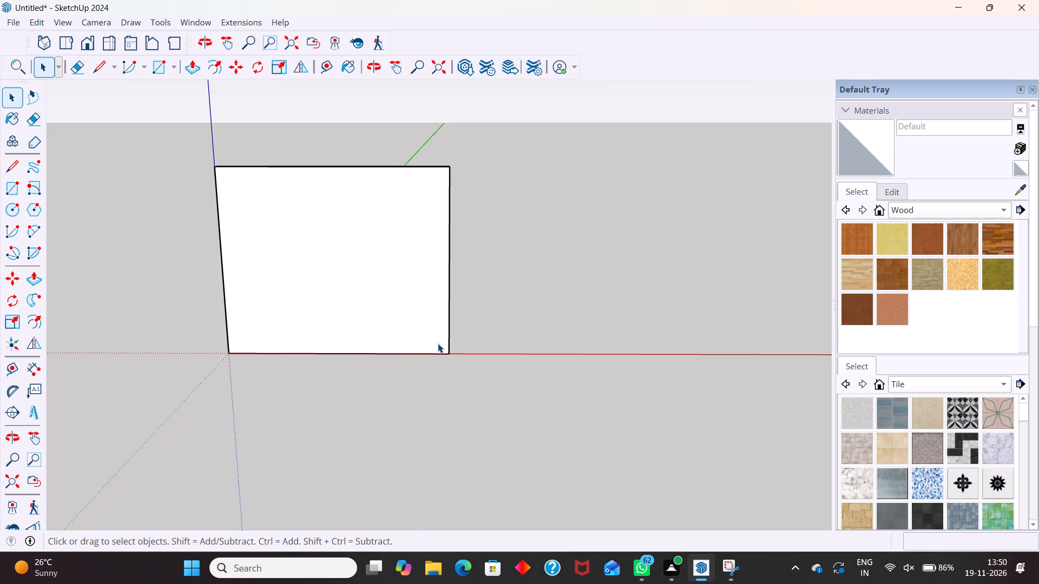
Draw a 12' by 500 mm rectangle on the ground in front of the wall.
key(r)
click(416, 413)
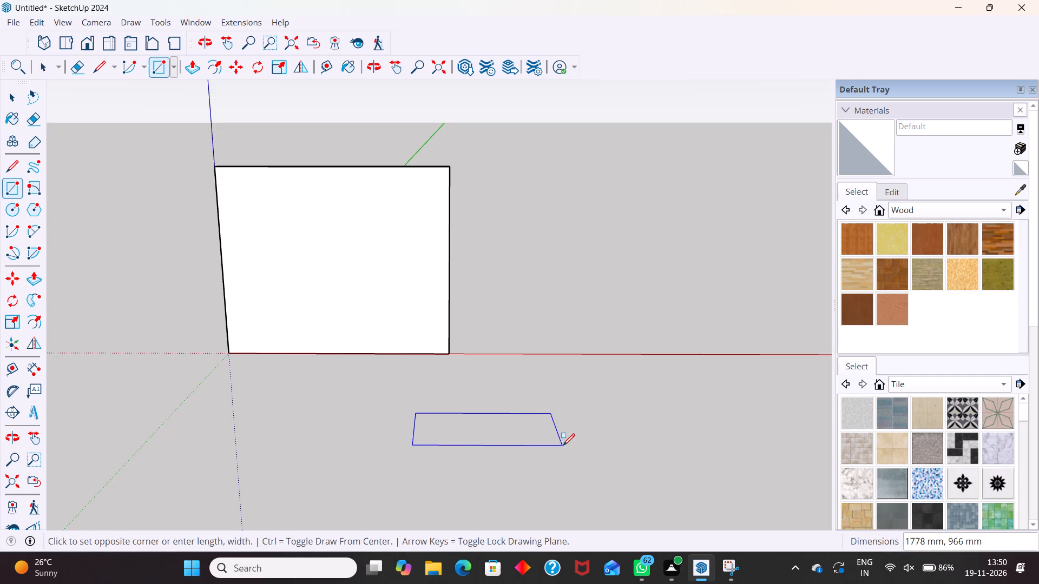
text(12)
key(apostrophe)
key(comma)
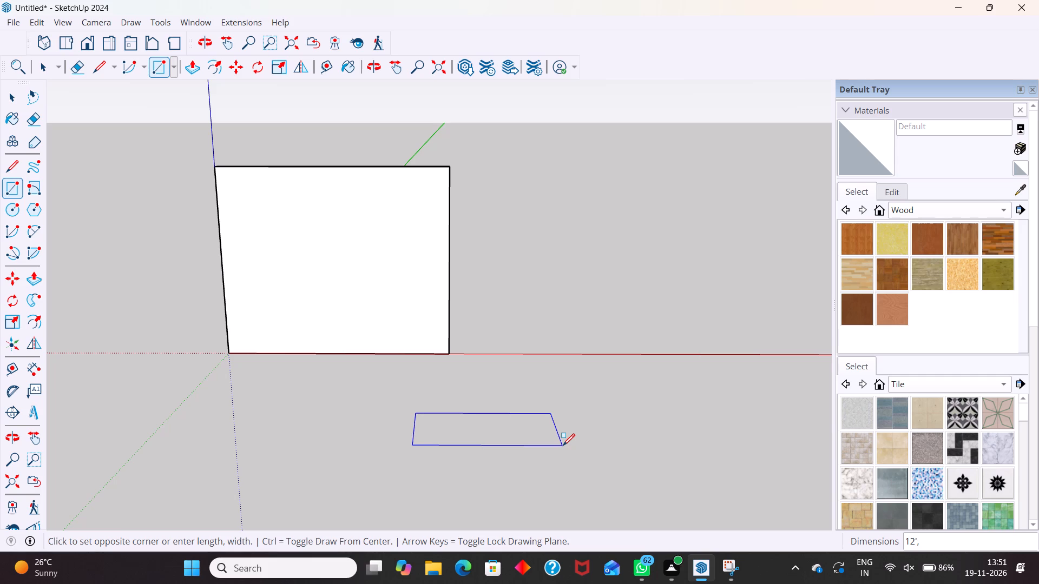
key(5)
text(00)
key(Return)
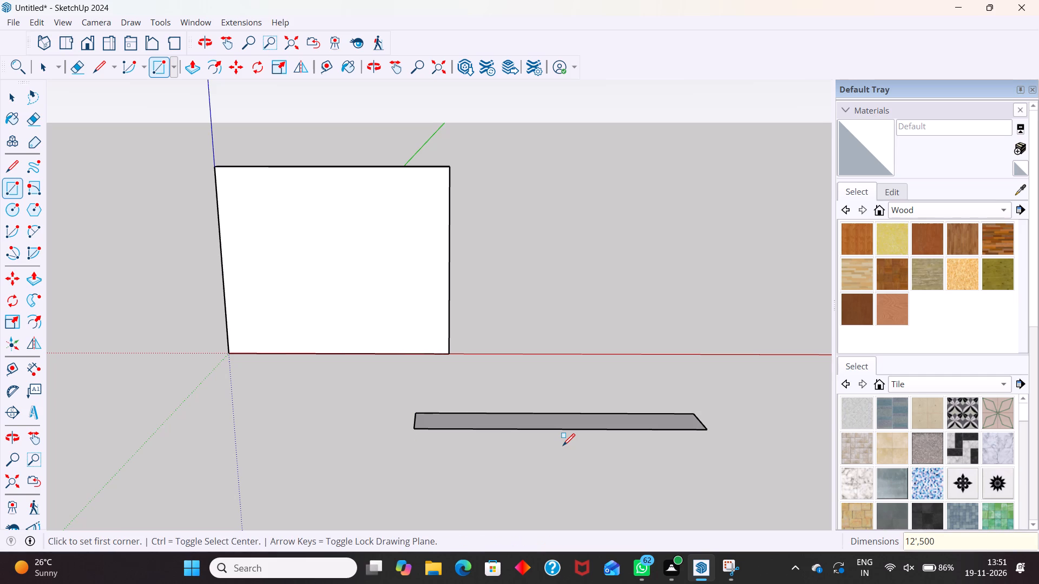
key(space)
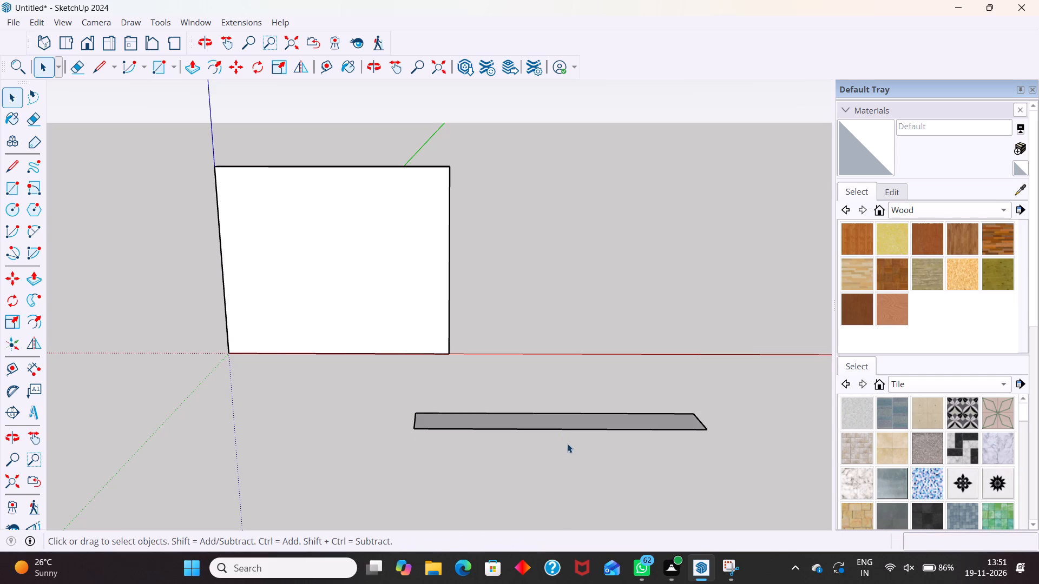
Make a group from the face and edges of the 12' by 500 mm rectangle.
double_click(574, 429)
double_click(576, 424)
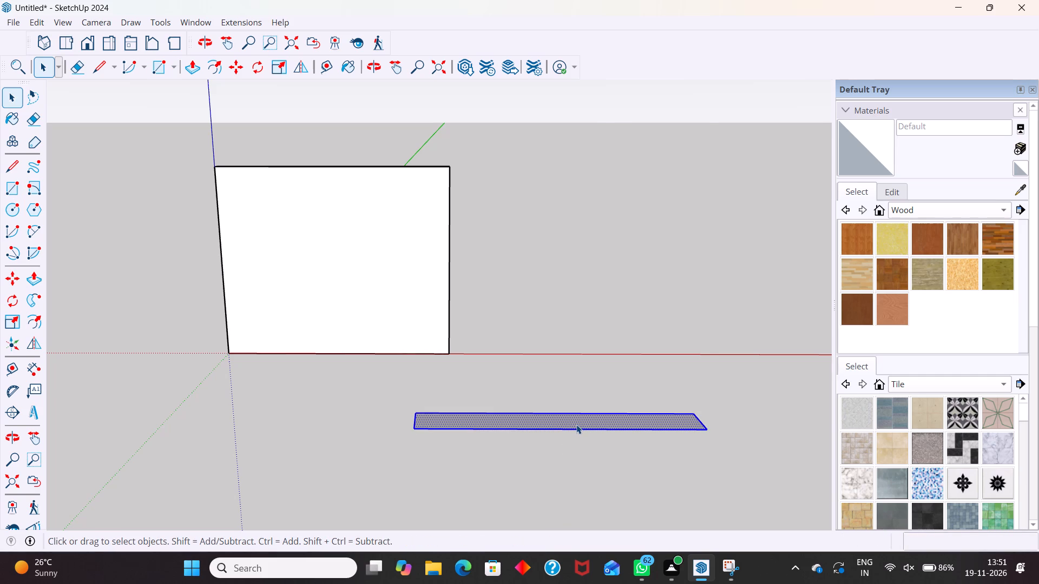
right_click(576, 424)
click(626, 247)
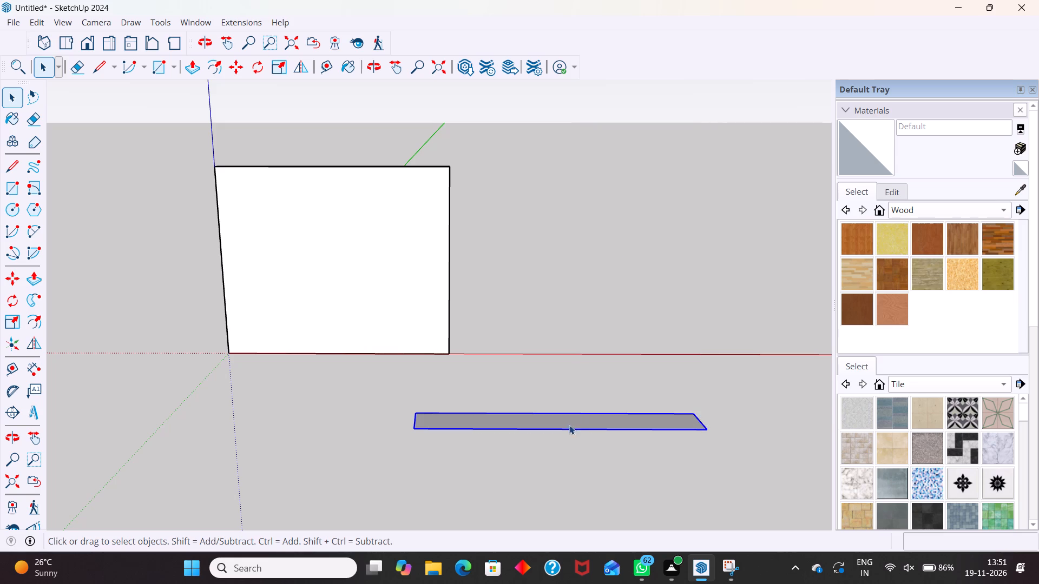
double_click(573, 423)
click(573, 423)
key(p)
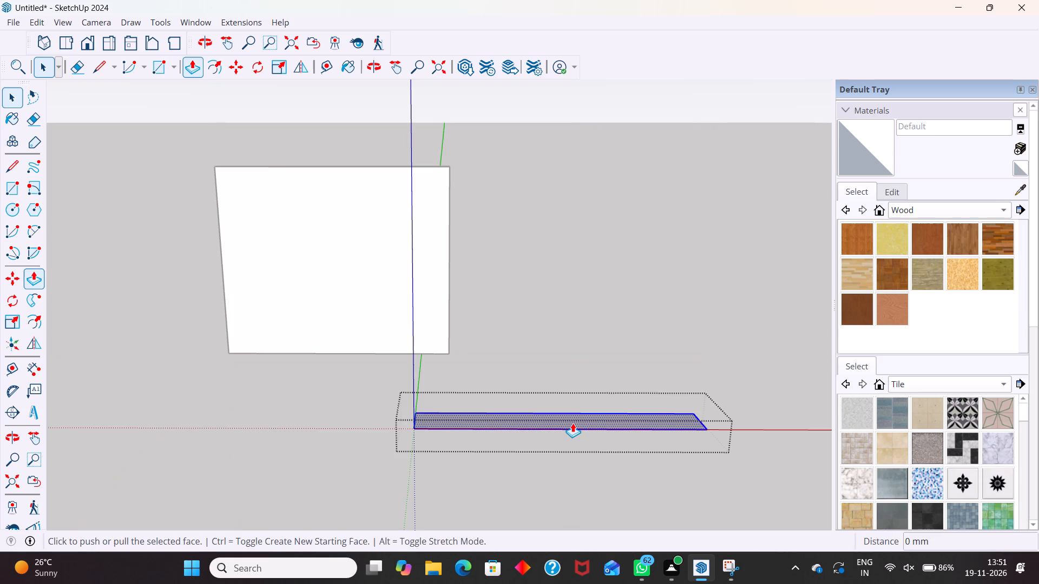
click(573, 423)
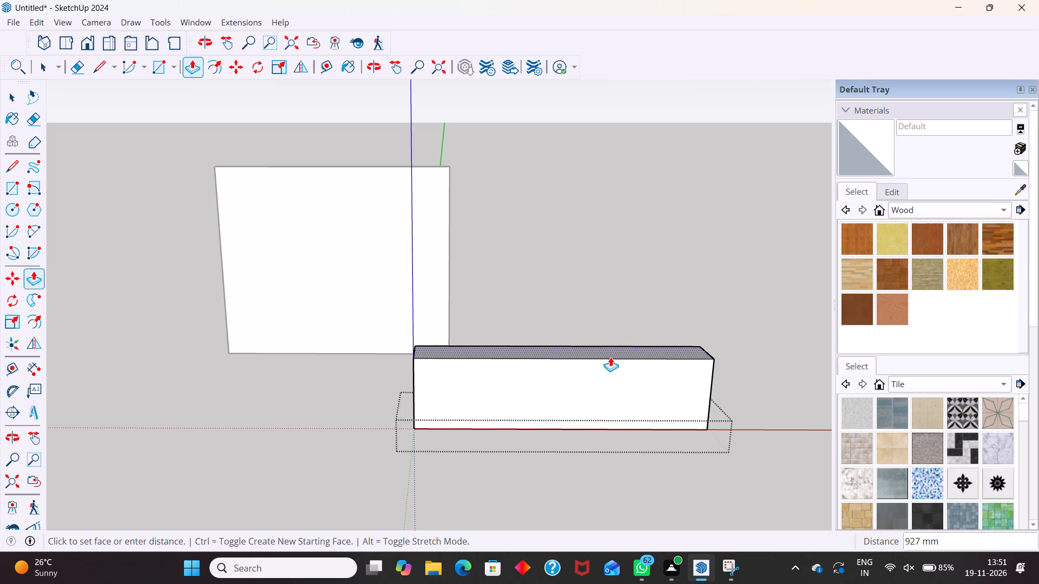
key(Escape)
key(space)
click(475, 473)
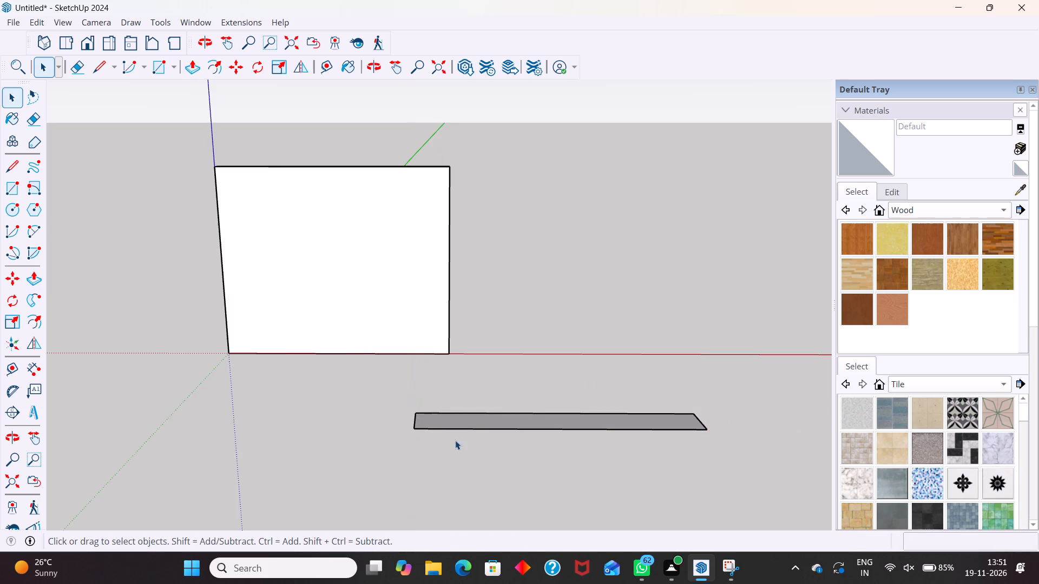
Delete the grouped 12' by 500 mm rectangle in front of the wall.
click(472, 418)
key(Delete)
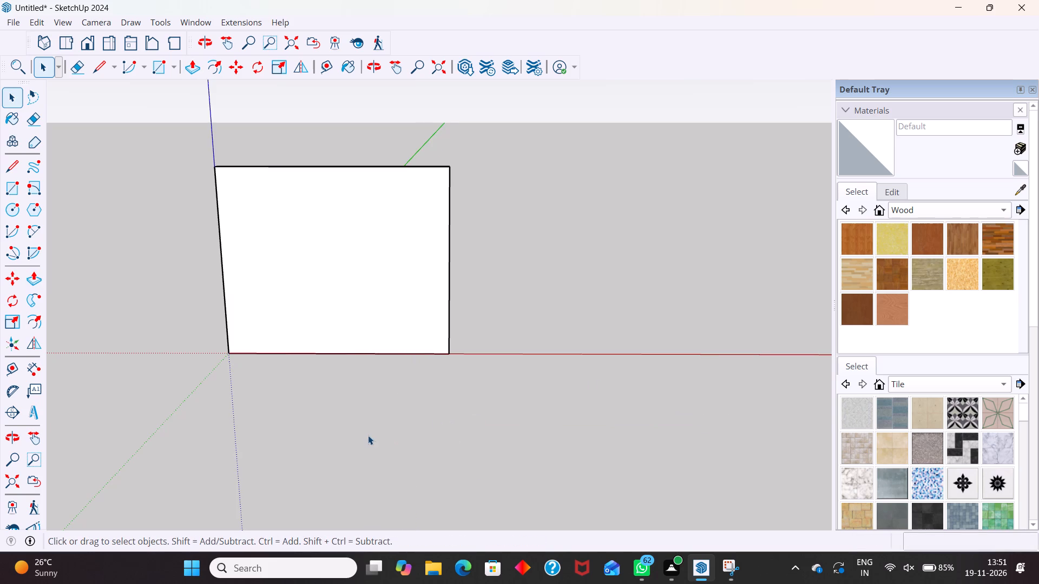
Draw a 12' by 2' rectangle on the ground in front of the wall.
key(r)
drag(397, 401, 417, 414)
text(12')
key(comma)
text(2')
key(Return)
key(space)
Make a group from the face and edges of the 12' by 2' rectangle.
double_click(598, 416)
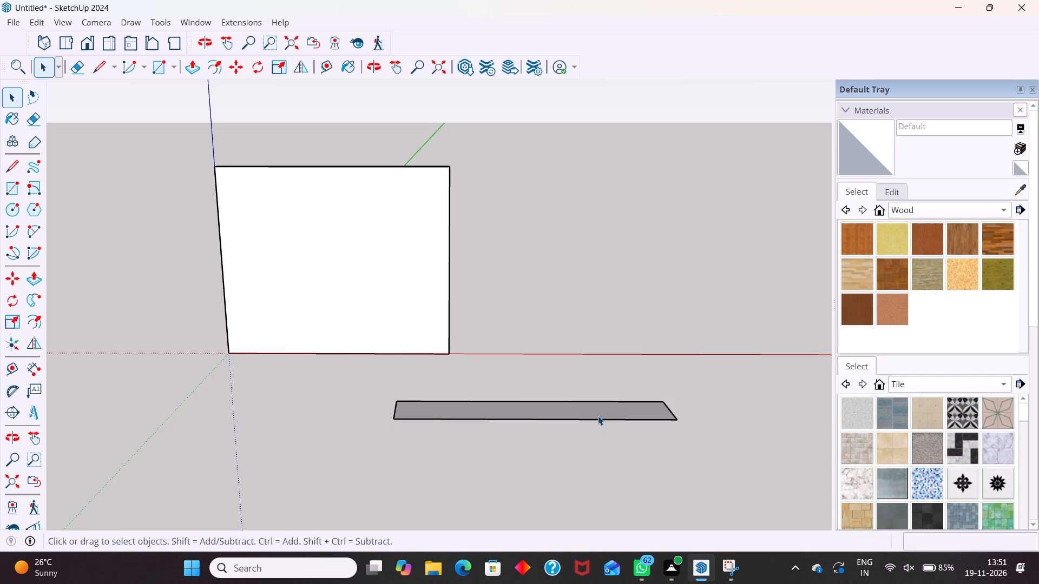
right_click(598, 416)
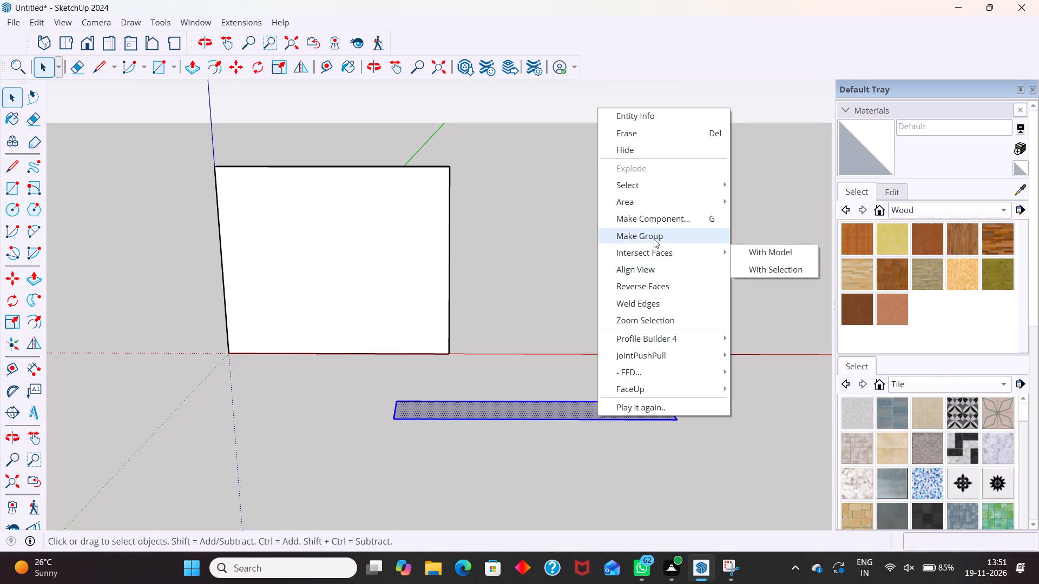
click(654, 238)
Extrude the 12' by 2' rectangle's face upward inside its group with Push/Pull.
triple_click(613, 414)
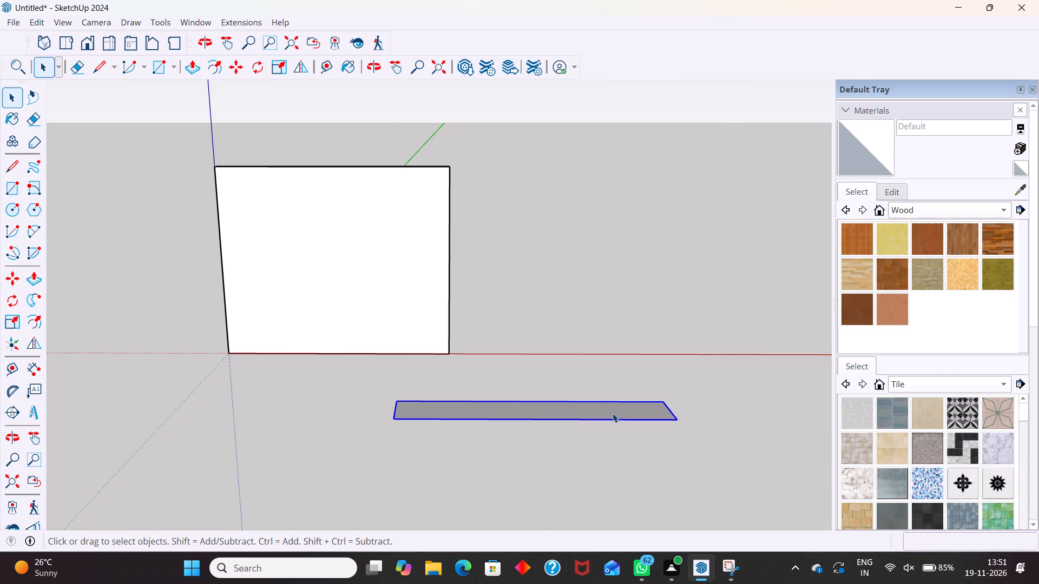
key(p)
click(610, 407)
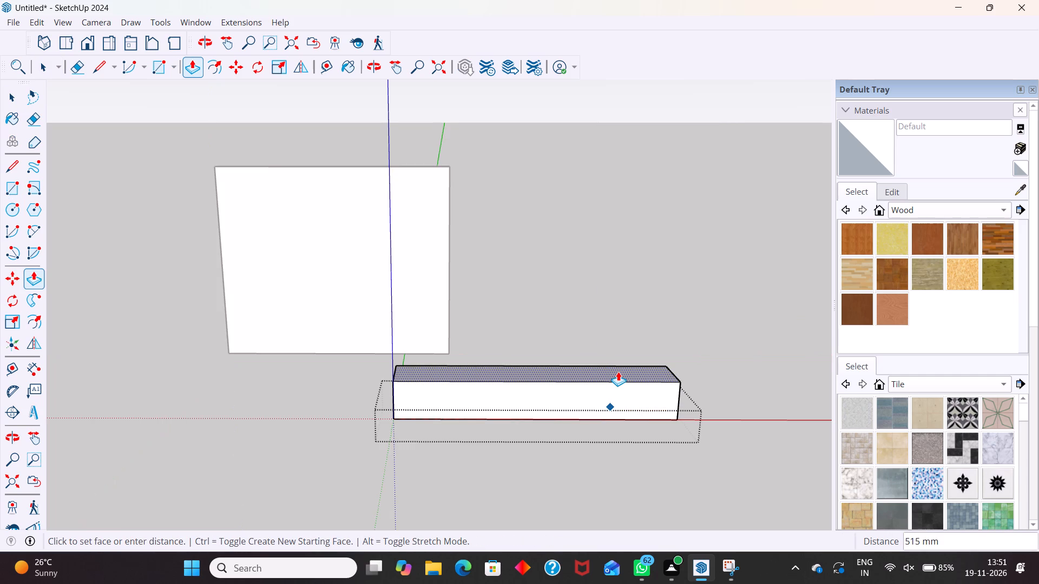
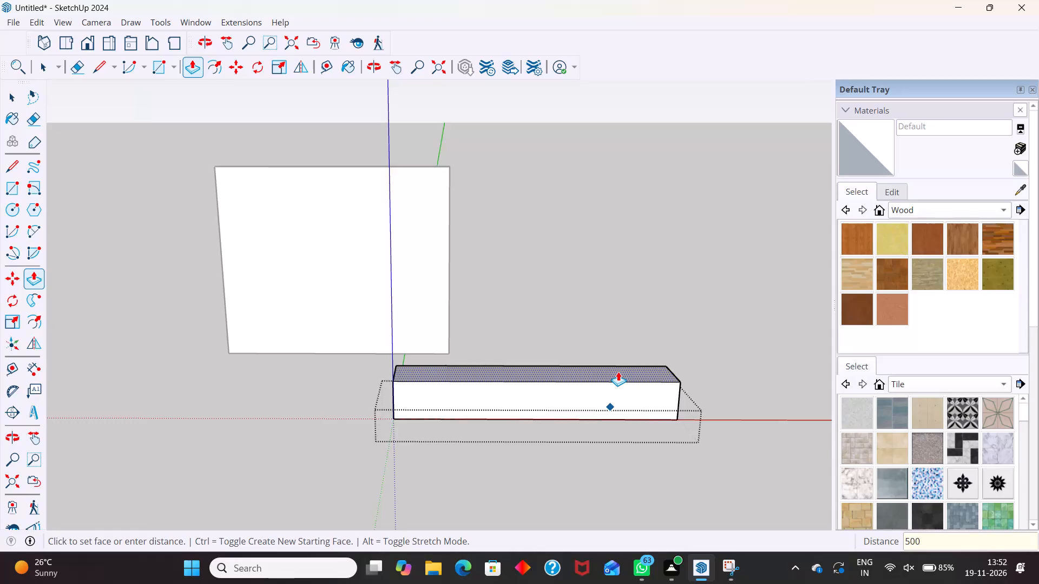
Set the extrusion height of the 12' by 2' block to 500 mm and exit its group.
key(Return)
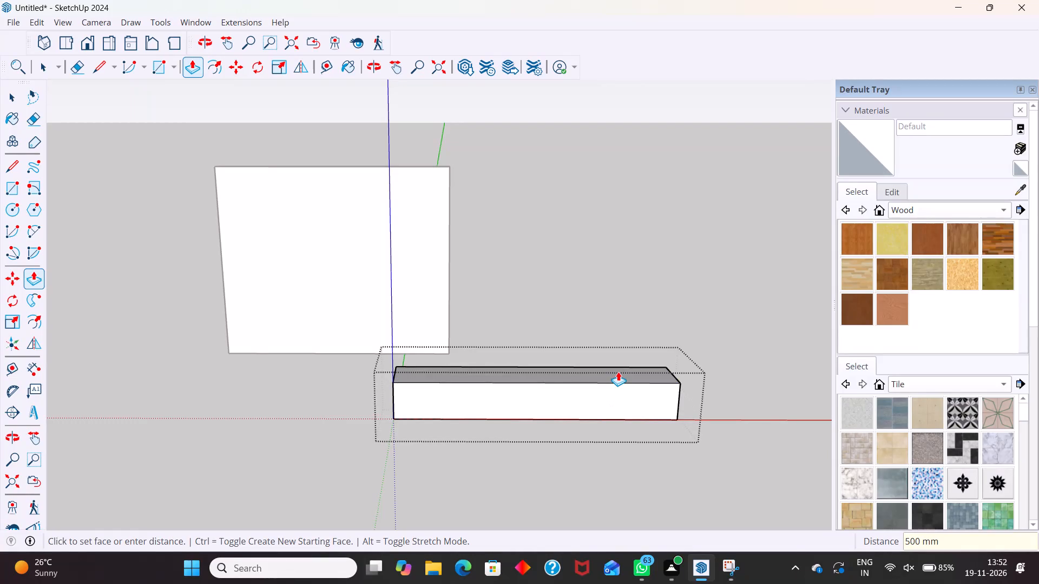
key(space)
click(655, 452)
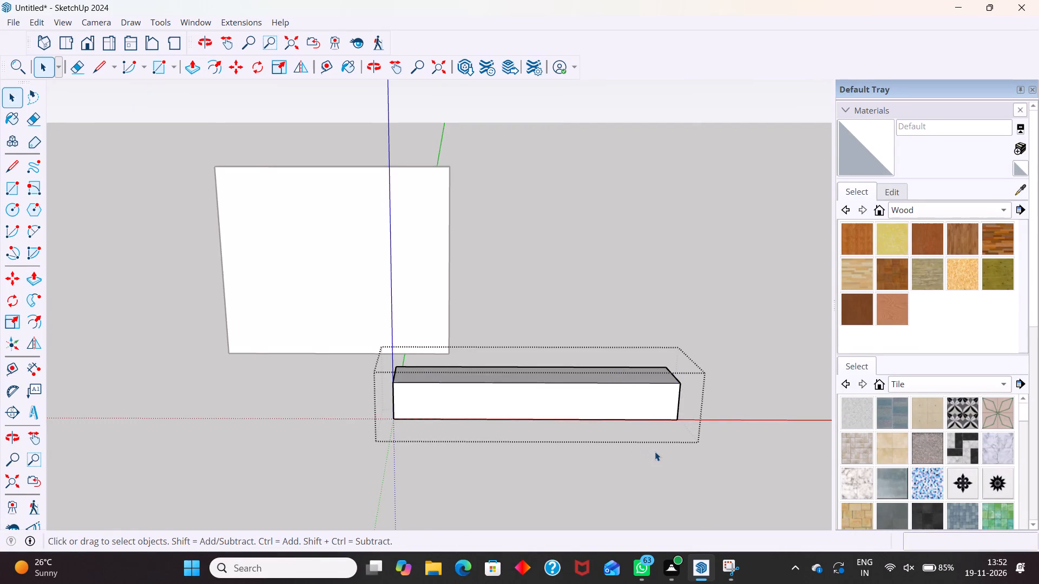
Delete the grouped 12' by 2' block in front of the wall.
scroll(512, 285, down, 3)
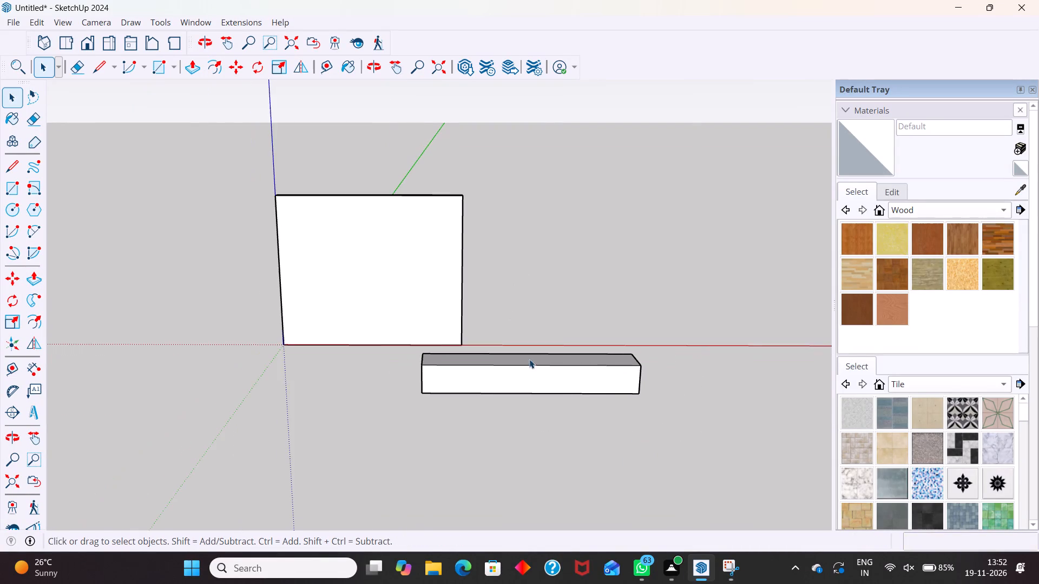
middle_drag(607, 382, 573, 389)
click(428, 370)
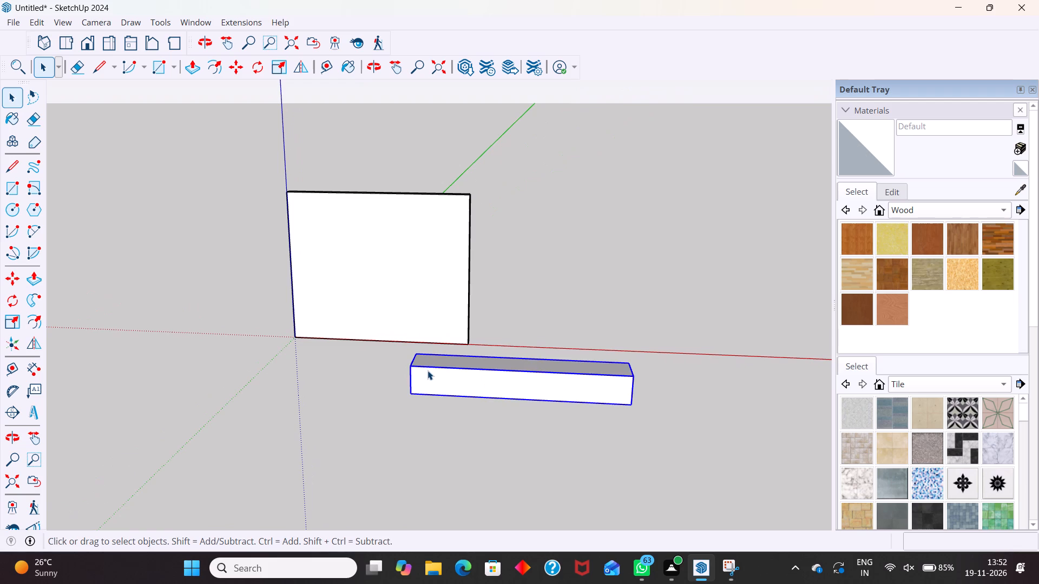
key(Delete)
key(Delete)
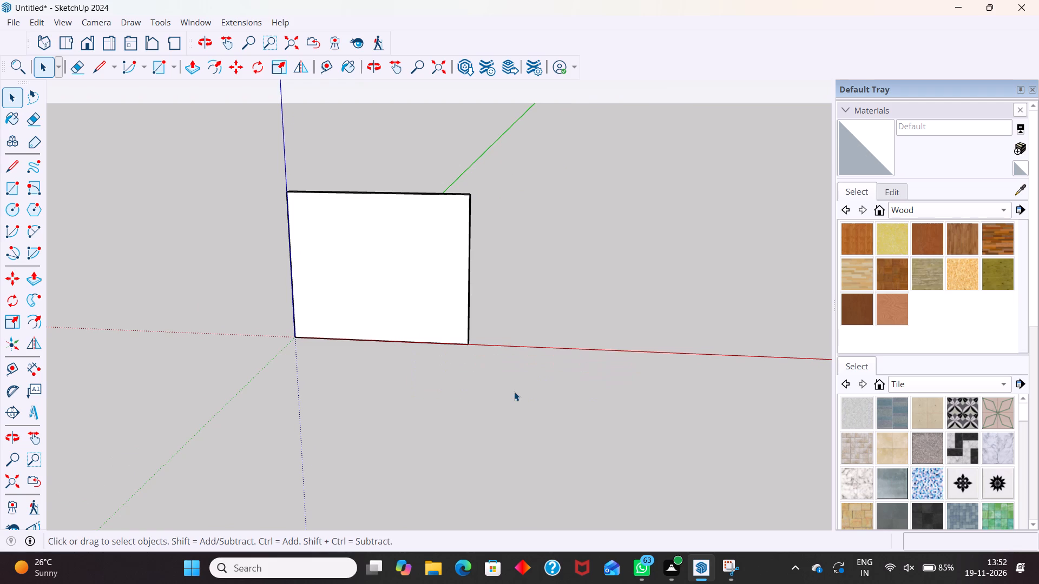
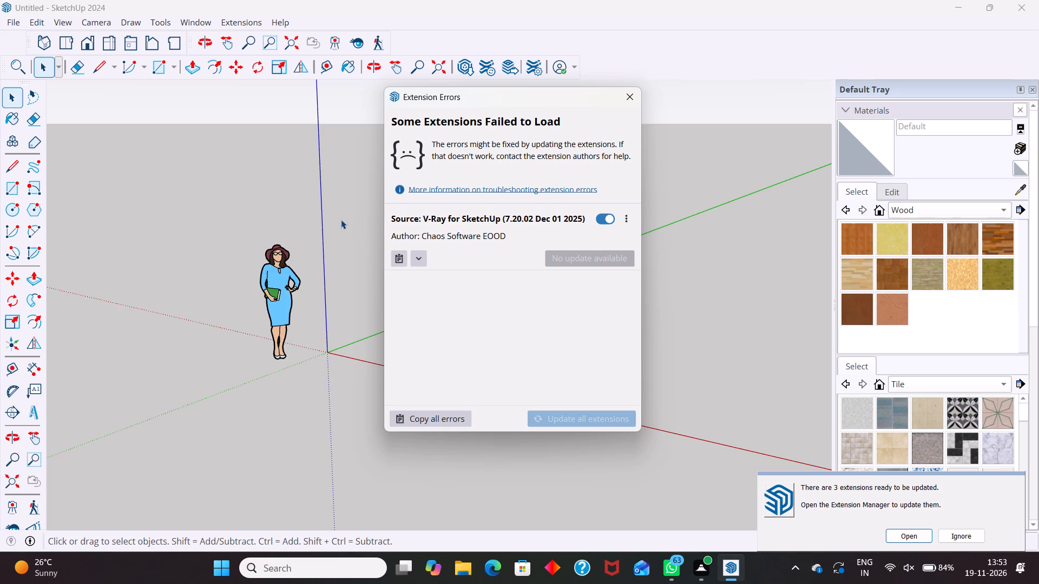
Dismiss the Extension Errors notice about extensions that failed to load.
click(633, 102)
Bring up the list of available toolbars for choosing which ones are shown.
right_click(660, 59)
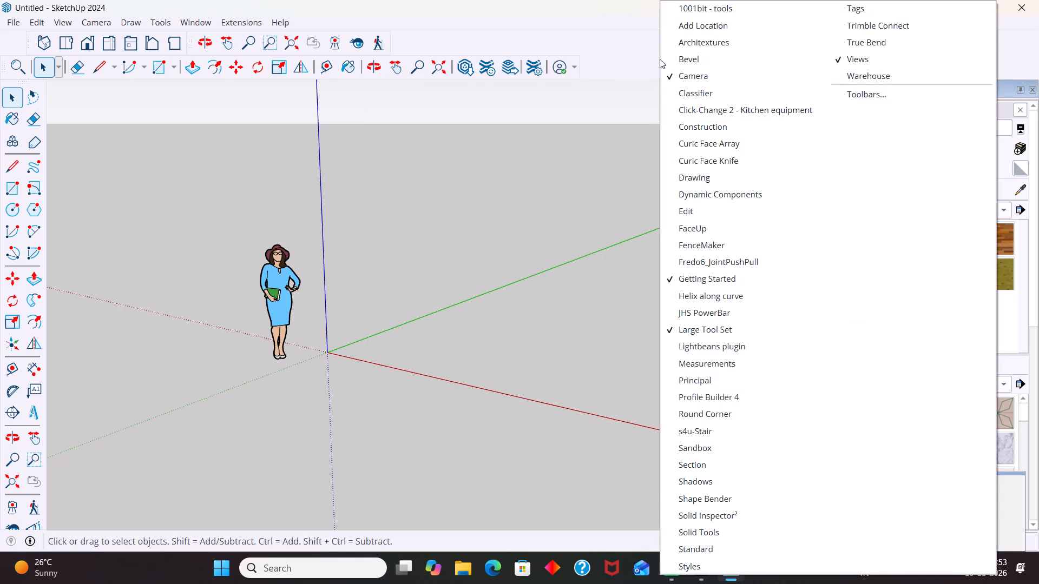
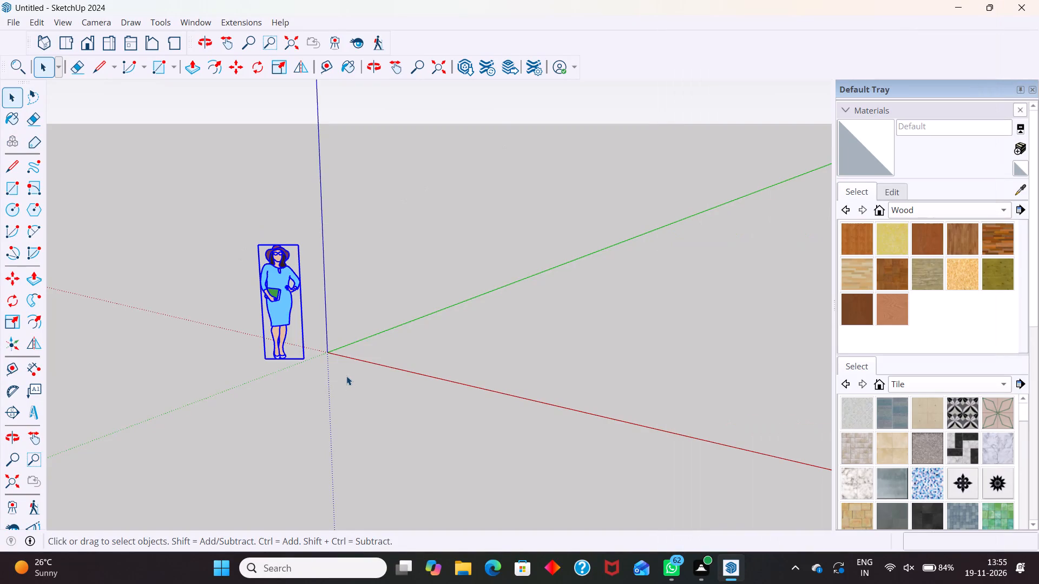
Delete the default human scale figure from the model.
key(Delete)
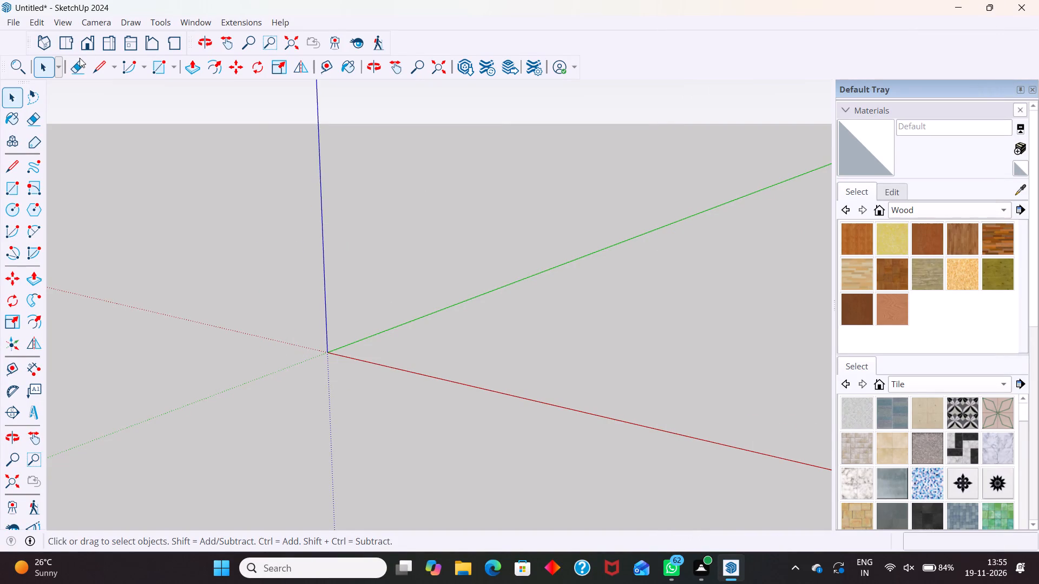
Switch to the top view and close the Default Tray to widen the drawing area.
scroll(198, 227, down, 2)
click(69, 46)
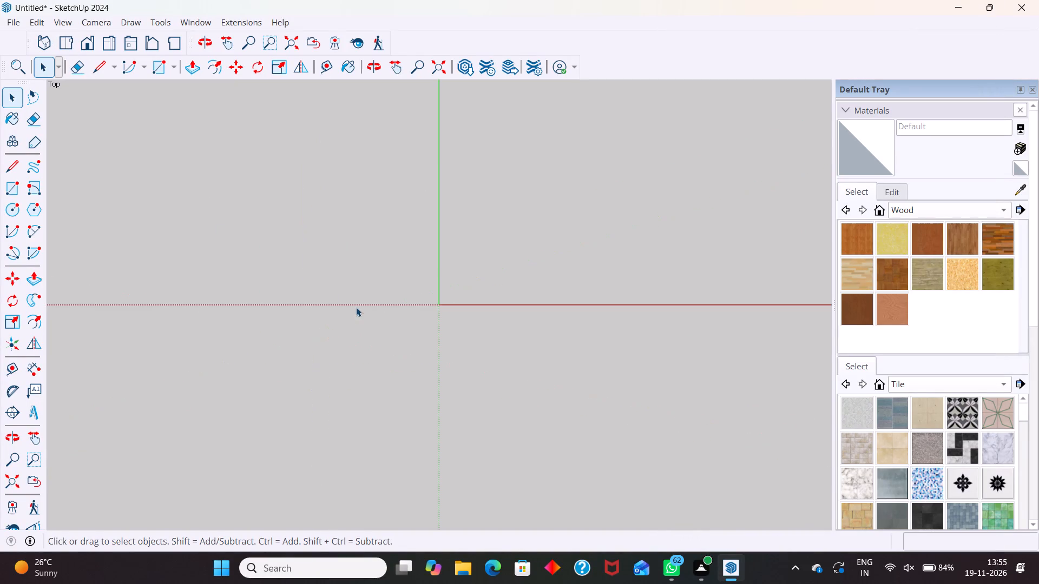
scroll(350, 316, down, 2)
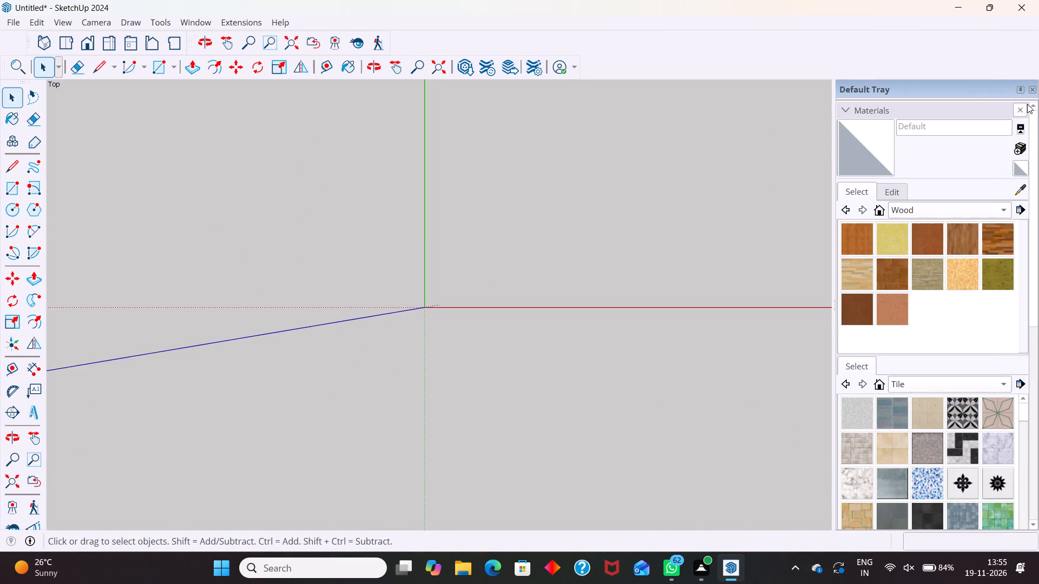
click(1034, 89)
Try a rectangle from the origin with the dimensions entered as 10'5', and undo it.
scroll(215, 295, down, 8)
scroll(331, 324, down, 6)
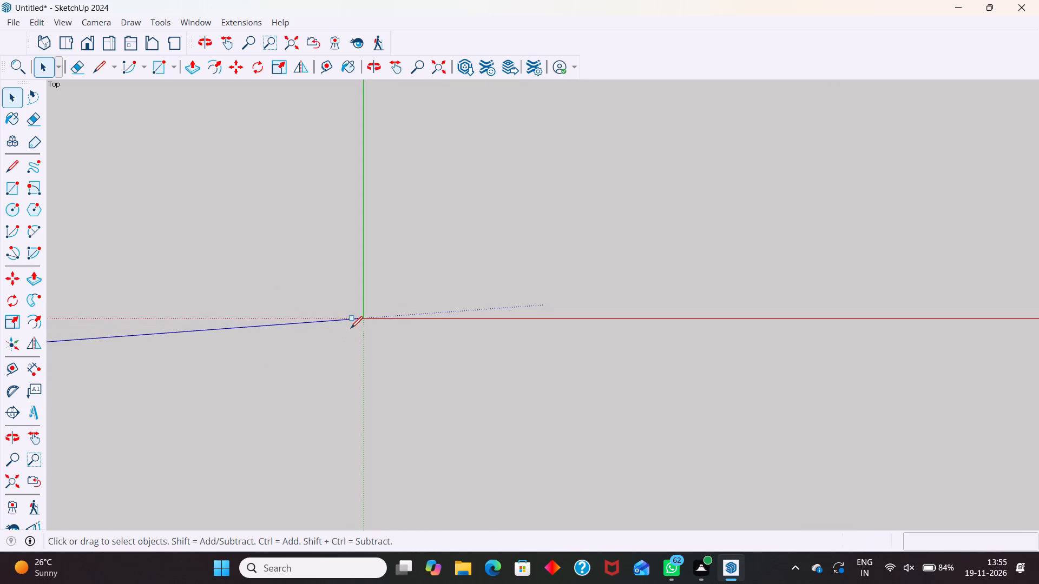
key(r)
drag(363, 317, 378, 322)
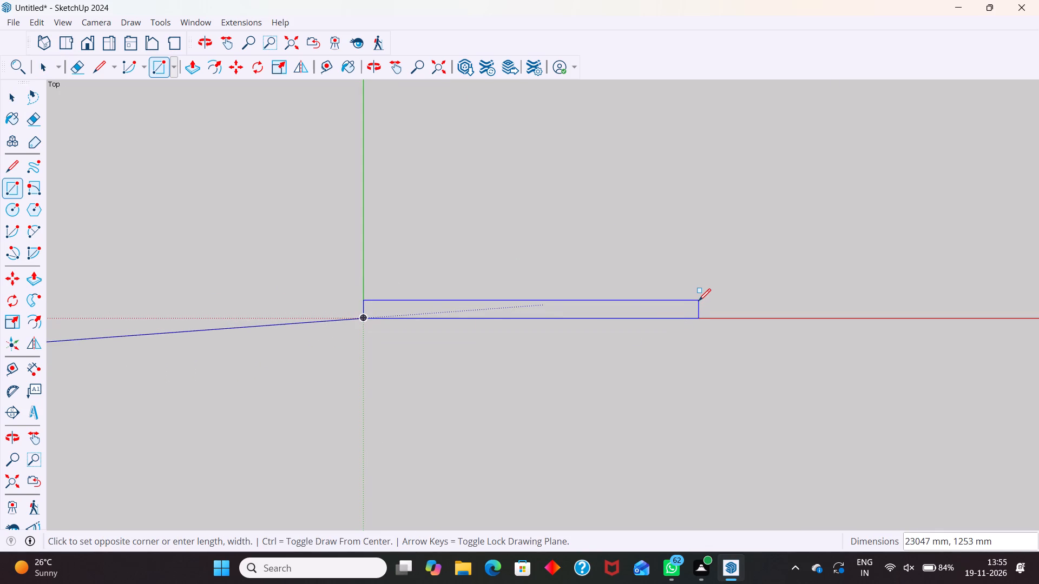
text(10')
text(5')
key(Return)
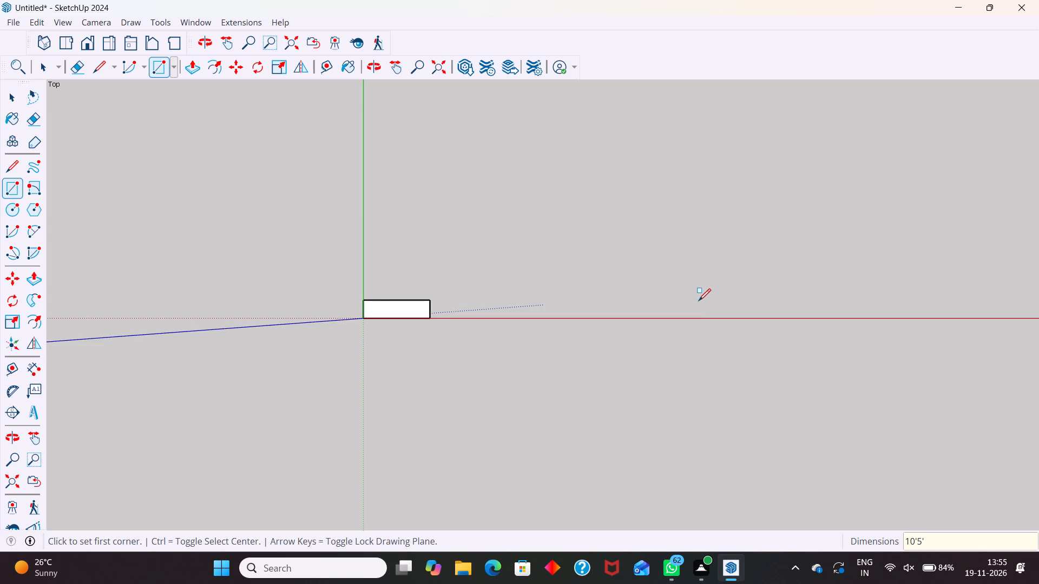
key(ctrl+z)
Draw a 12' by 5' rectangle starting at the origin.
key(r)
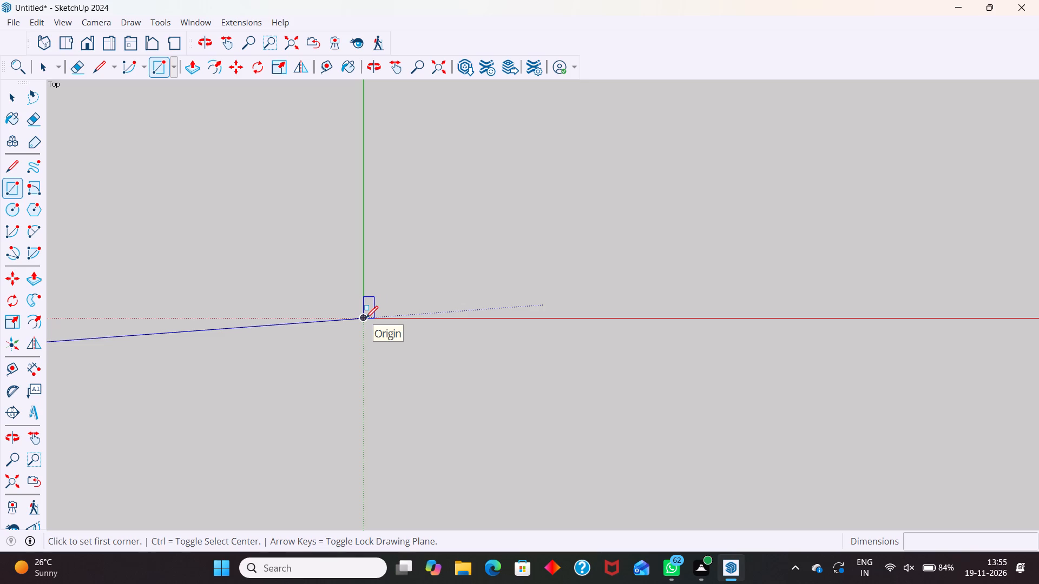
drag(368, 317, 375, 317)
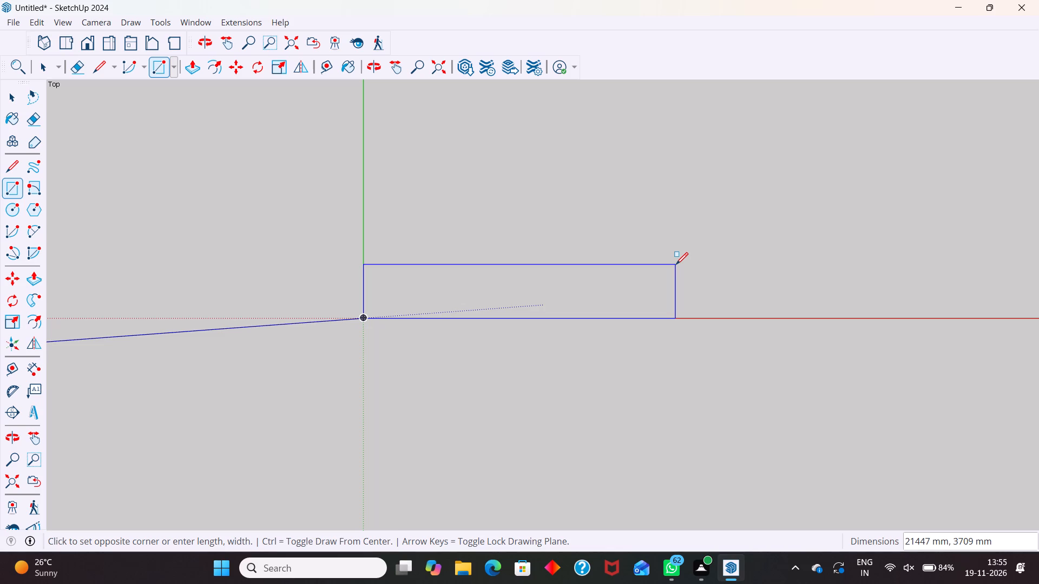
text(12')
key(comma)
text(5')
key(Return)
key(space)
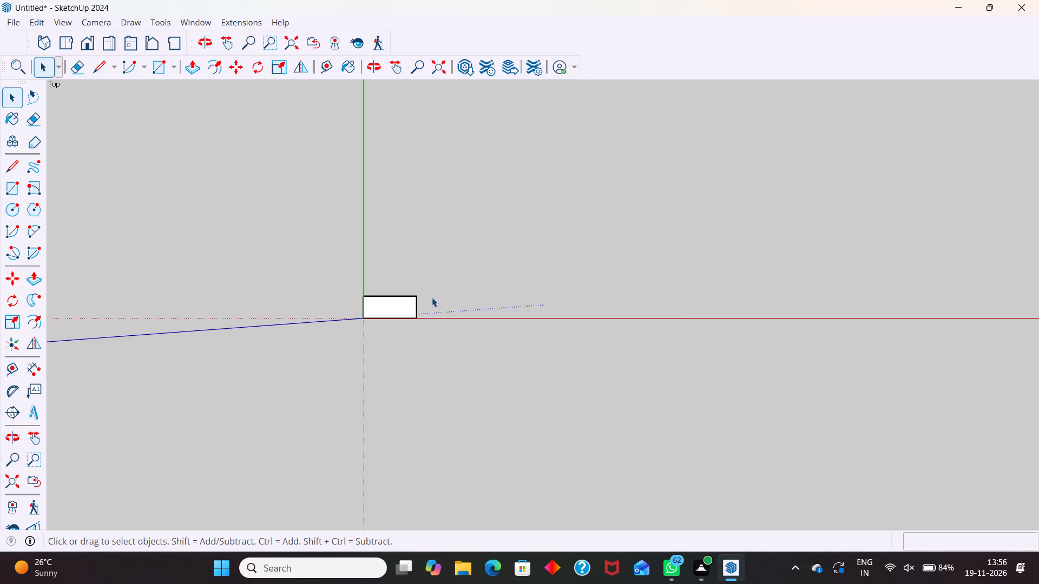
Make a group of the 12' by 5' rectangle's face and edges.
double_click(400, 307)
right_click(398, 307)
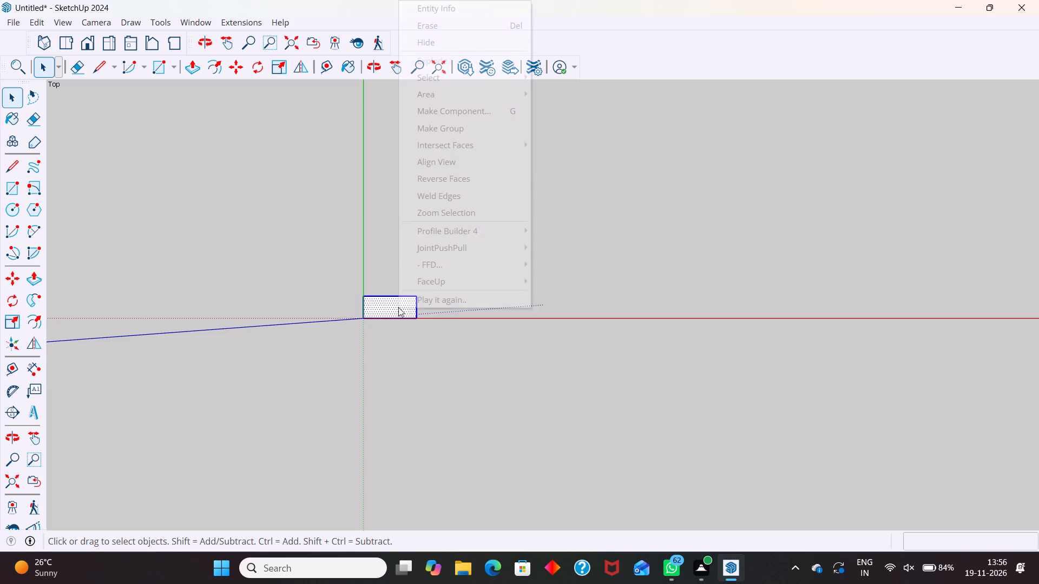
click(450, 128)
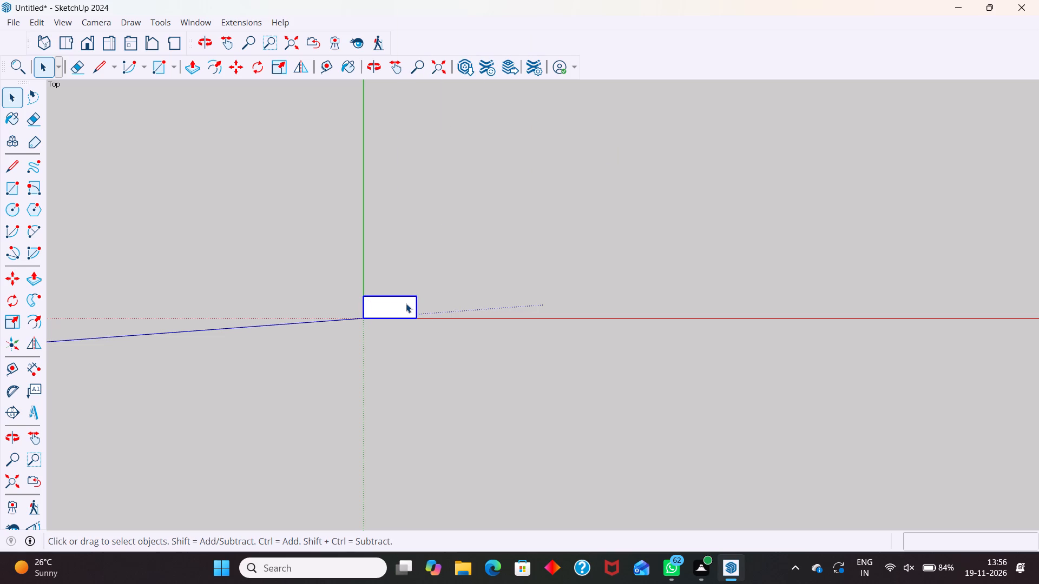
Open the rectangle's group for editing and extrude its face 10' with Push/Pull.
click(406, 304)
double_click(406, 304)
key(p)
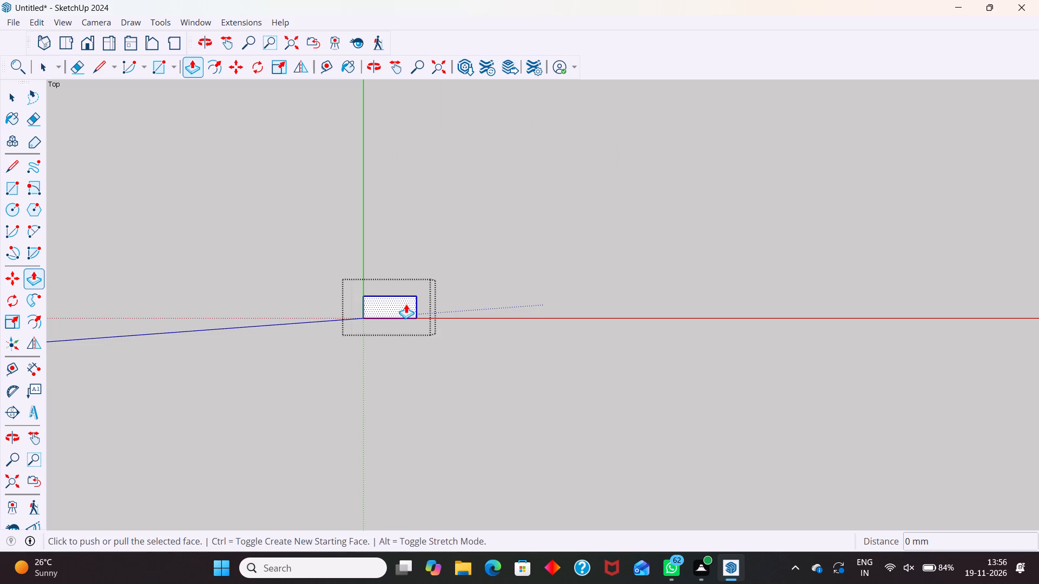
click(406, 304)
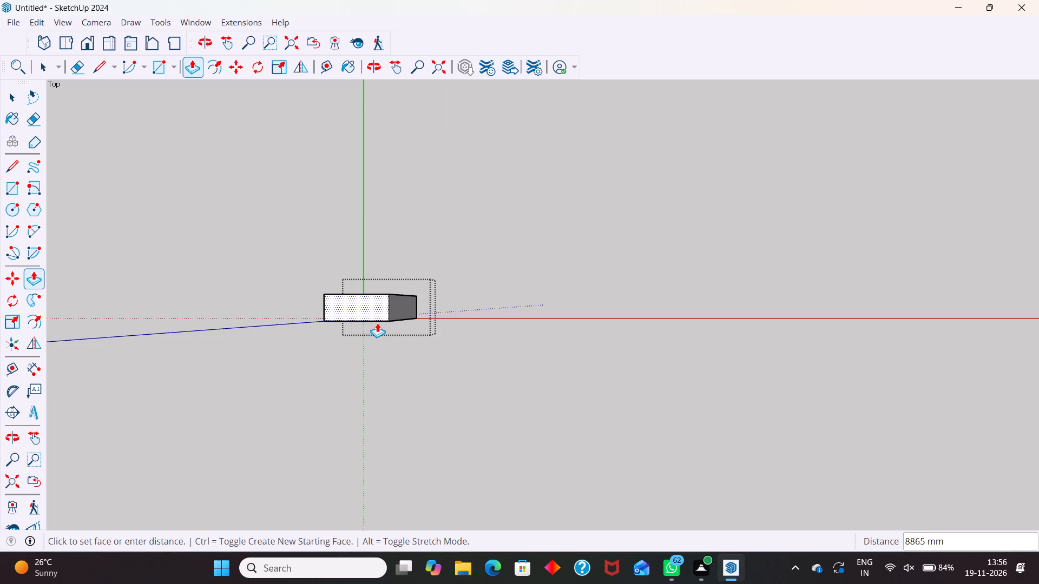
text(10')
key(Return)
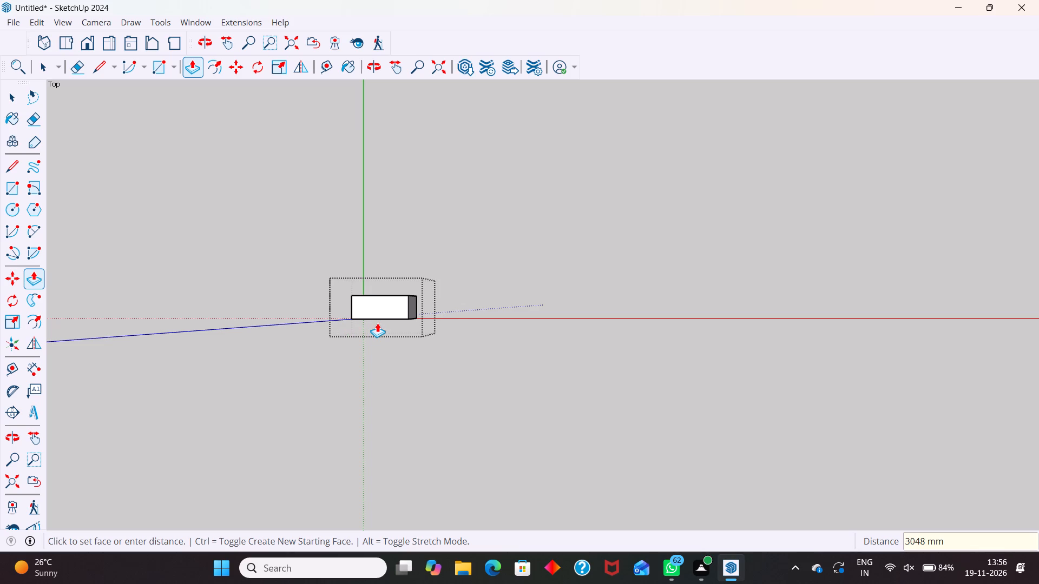
Examine the extruded box in the isometric view and from several angles to judge its thickness.
click(44, 38)
scroll(428, 306, down, 5)
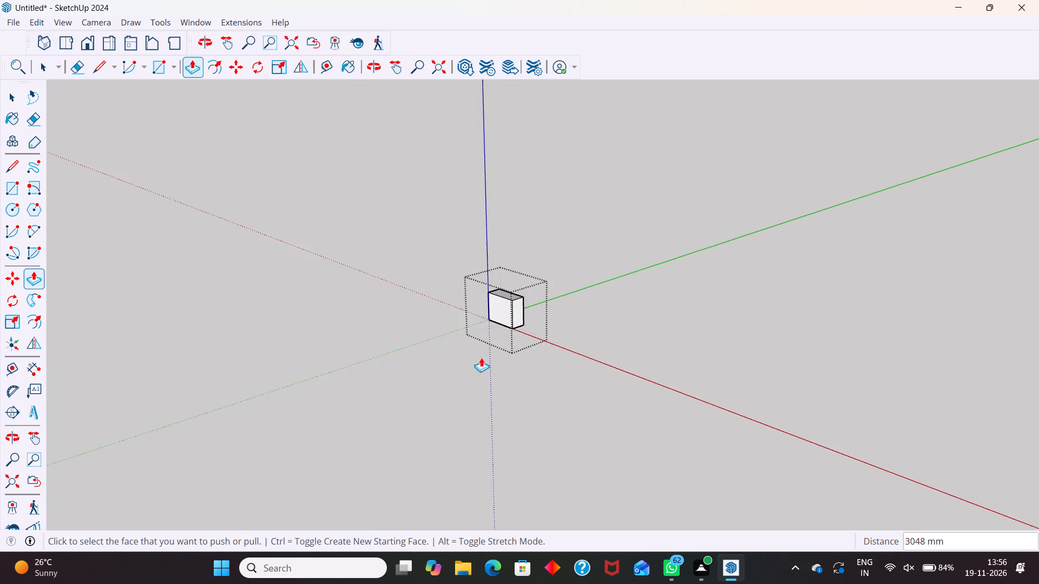
middle_drag(549, 359, 727, 296)
scroll(515, 304, up, 6)
middle_drag(570, 339, 580, 336)
scroll(563, 291, up, 3)
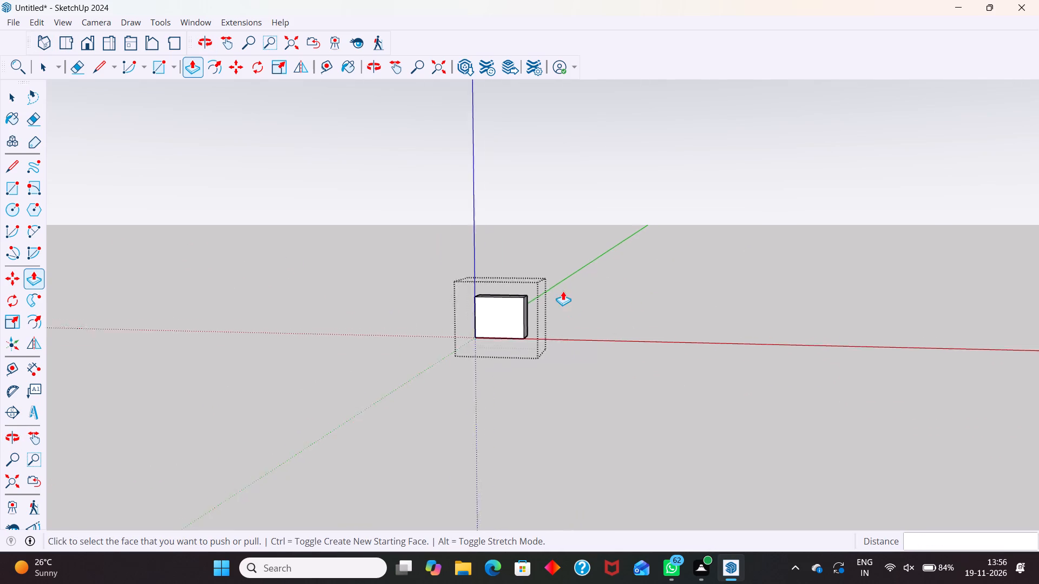
scroll(563, 291, up, 3)
scroll(476, 291, up, 4)
middle_drag(486, 297, 448, 380)
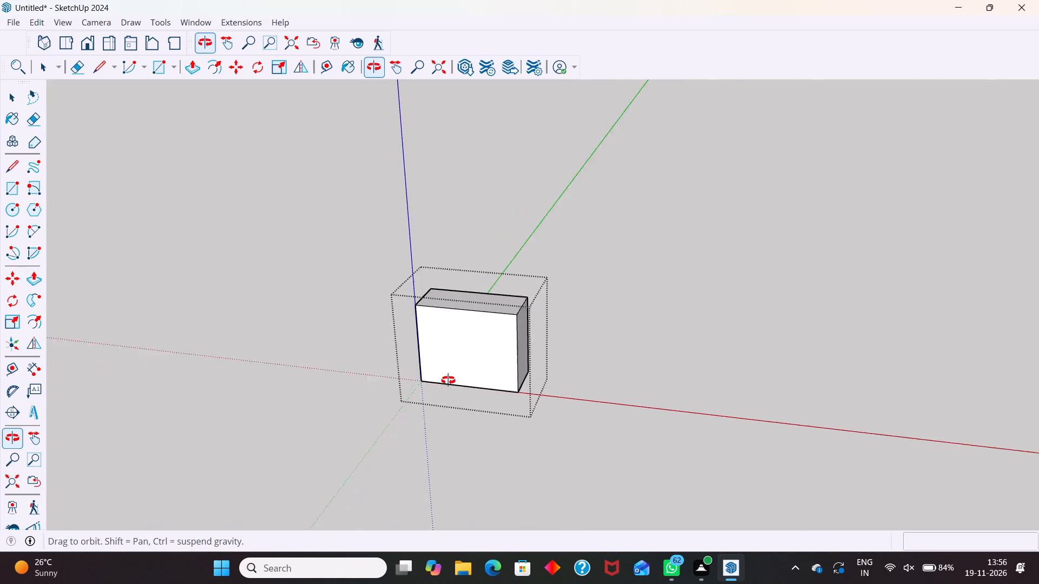
middle_drag(448, 380, 599, 337)
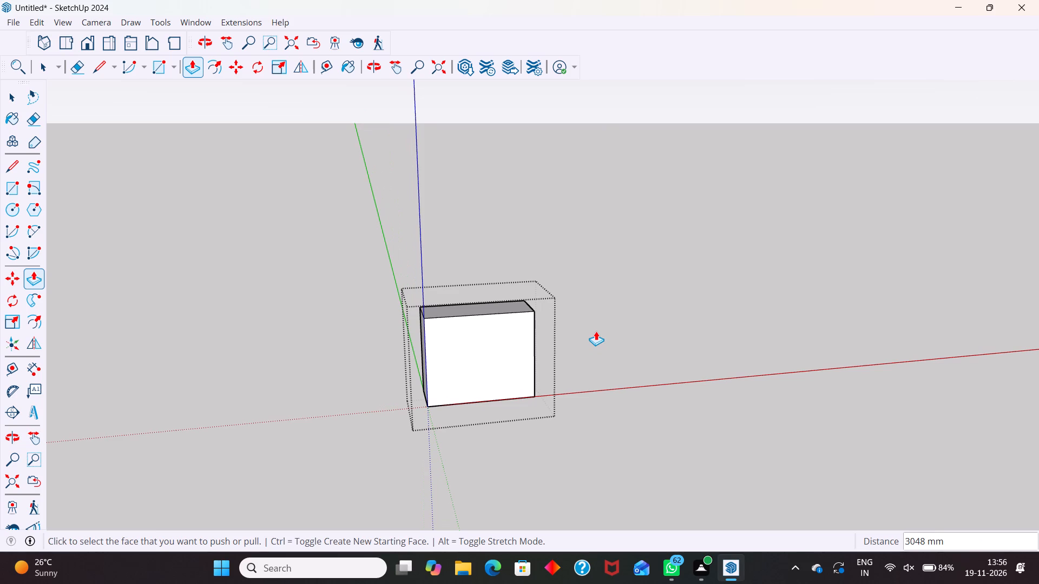
key(space)
scroll(569, 329, down, 3)
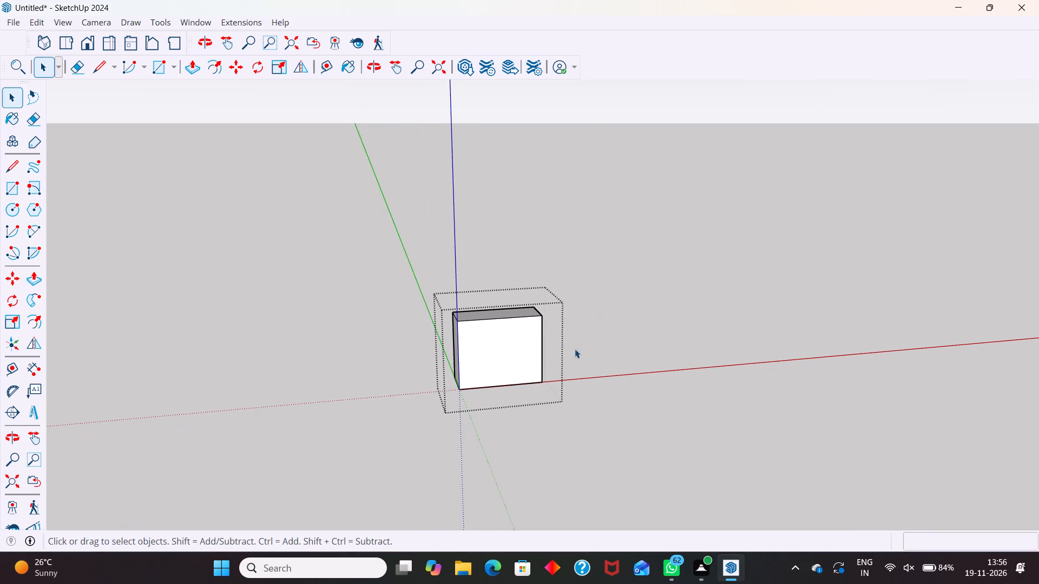
middle_drag(601, 364, 472, 347)
scroll(503, 314, up, 3)
middle_drag(492, 374, 589, 377)
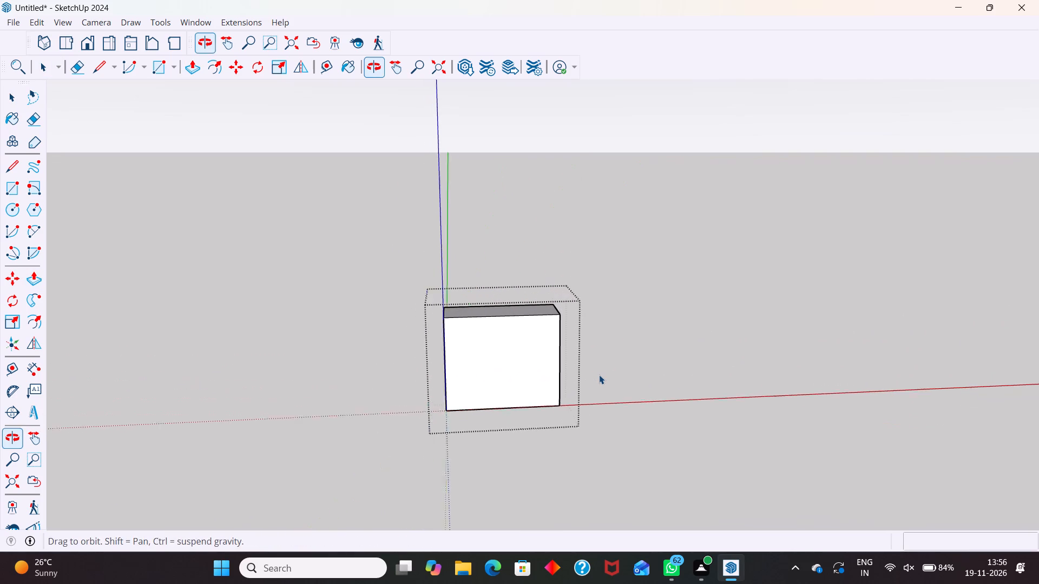
scroll(599, 375, up, 1)
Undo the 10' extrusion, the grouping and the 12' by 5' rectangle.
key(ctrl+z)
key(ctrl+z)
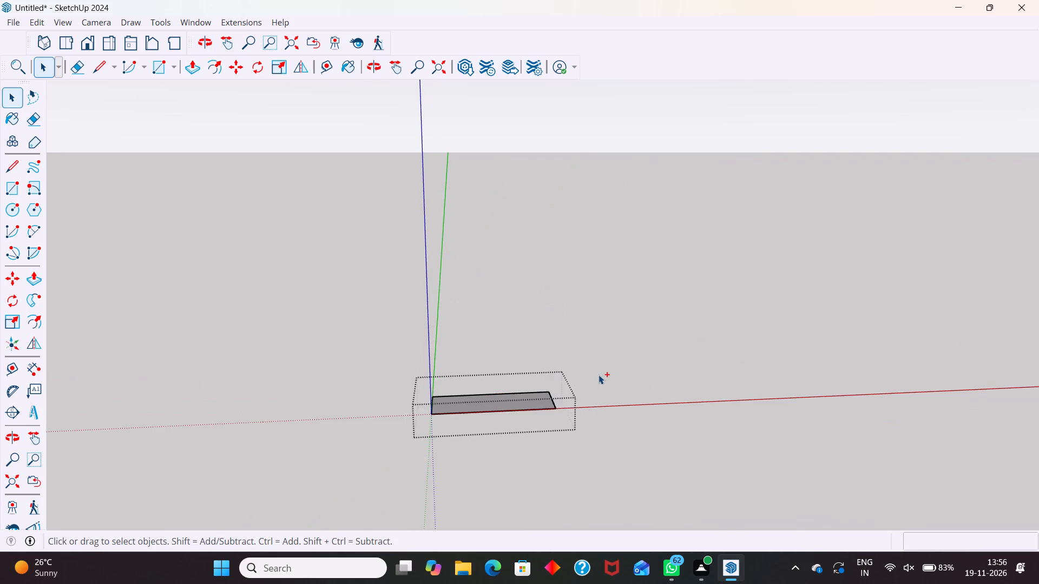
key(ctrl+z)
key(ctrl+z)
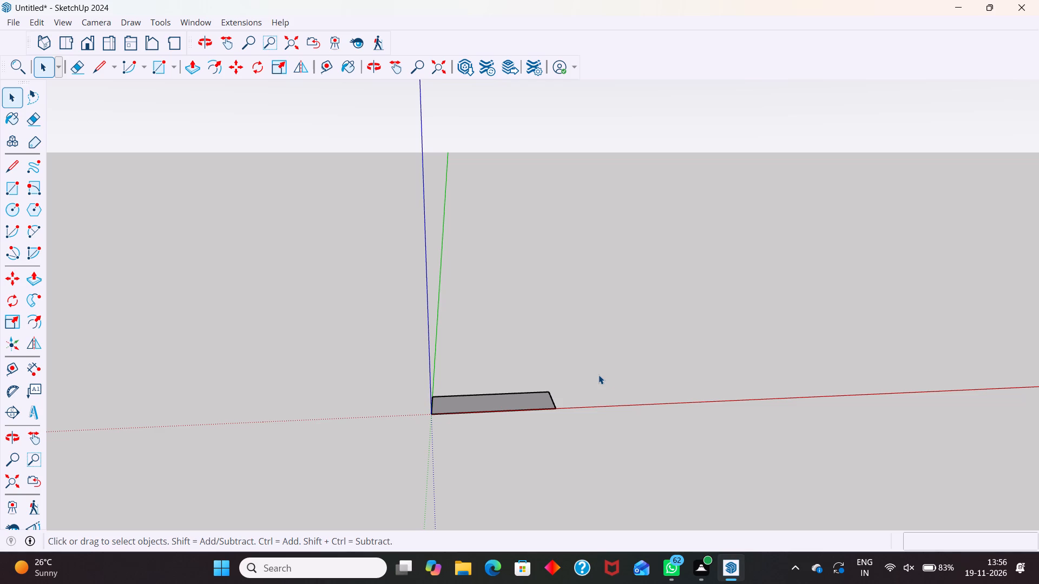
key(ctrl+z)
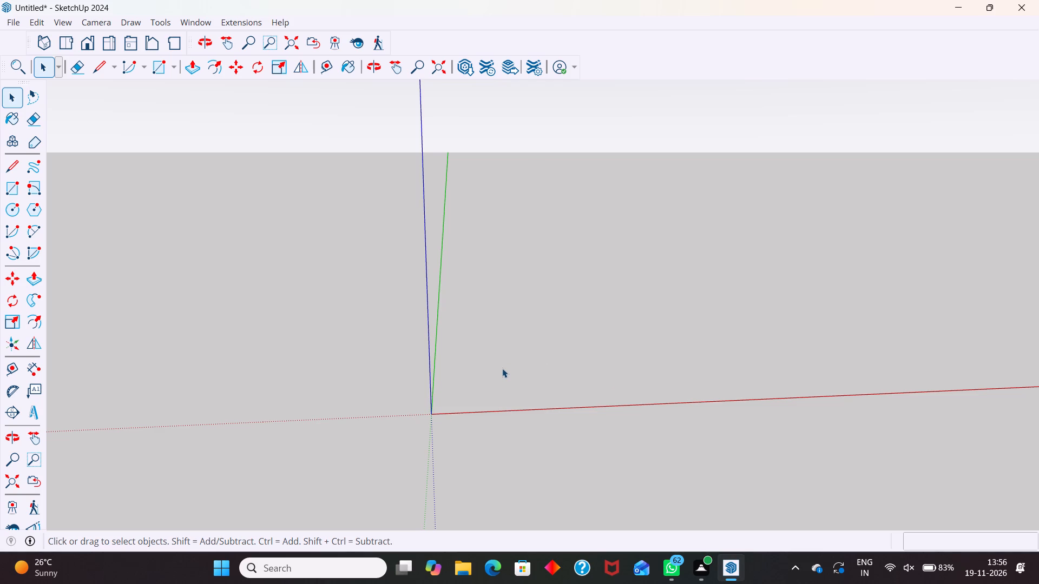
Draw a 12' by 6" rectangle from the origin along the red axis as the wall's footprint.
key(r)
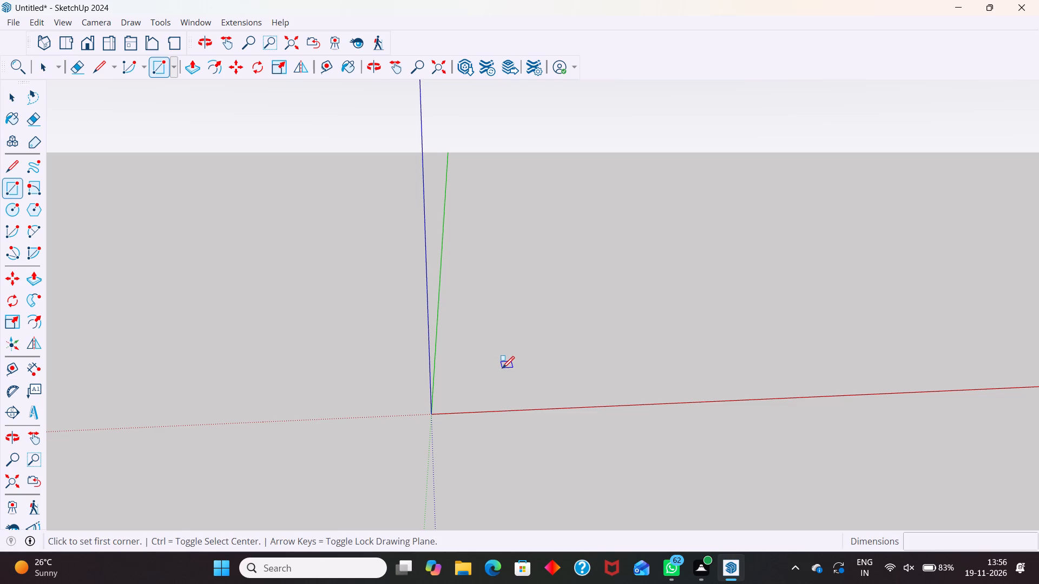
drag(433, 413, 440, 414)
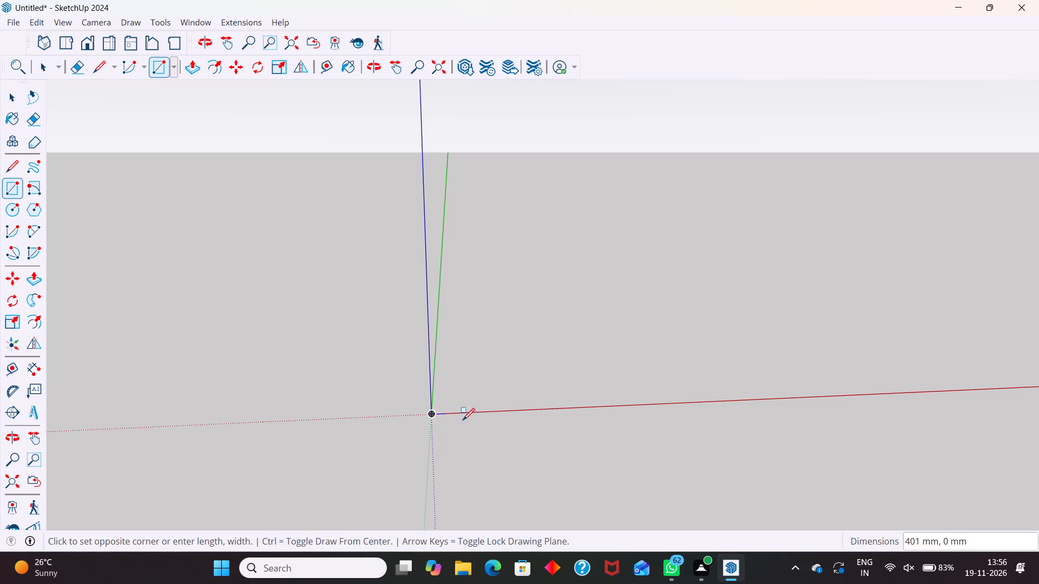
text(12',6")
key(Return)
key(space)
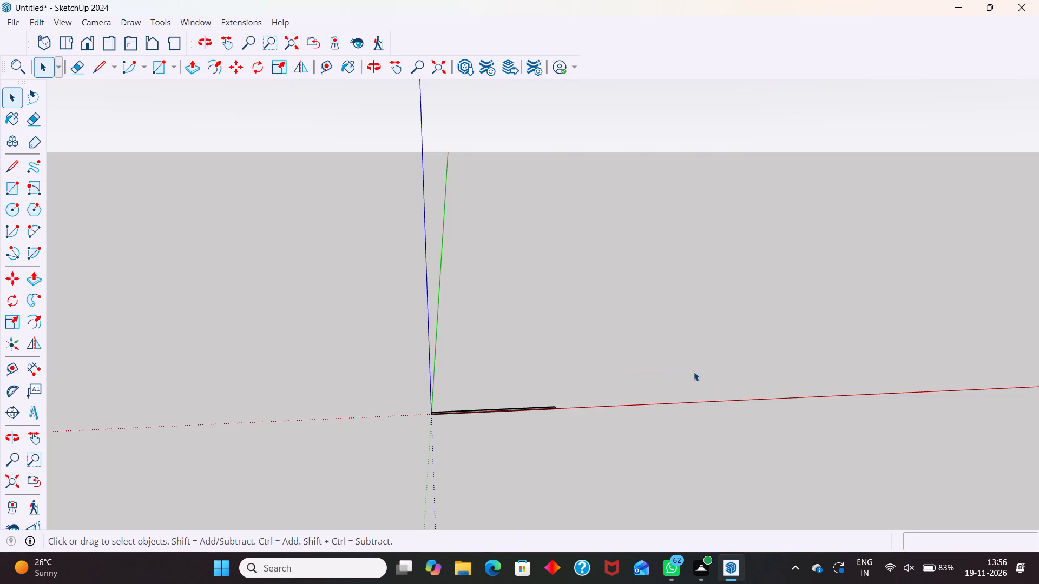
Make a group of the 12' by 6" rectangle's face and edges.
scroll(540, 388, up, 4)
middle_drag(538, 418, 458, 470)
scroll(473, 407, up, 4)
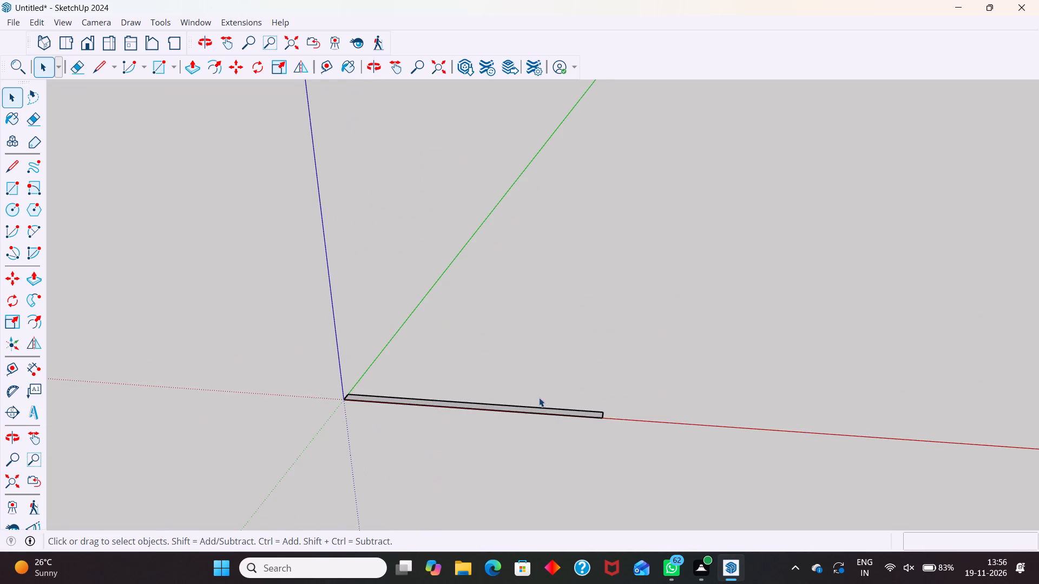
triple_click(552, 408)
right_click(551, 409)
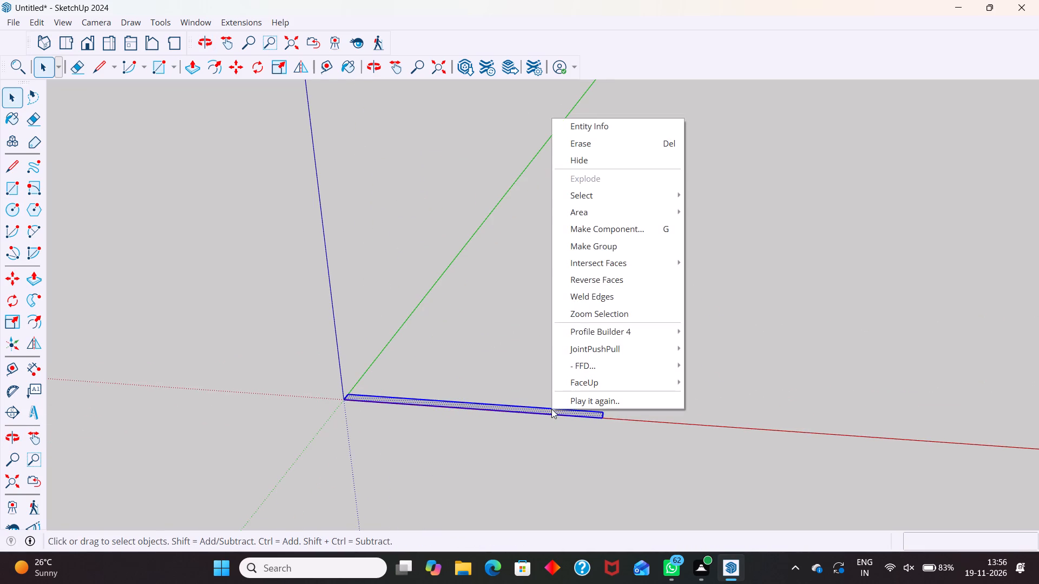
click(615, 245)
Open the group and extrude the 12' by 6" footprint upward 10' to form the wall, leaving the group when done.
scroll(560, 412, up, 3)
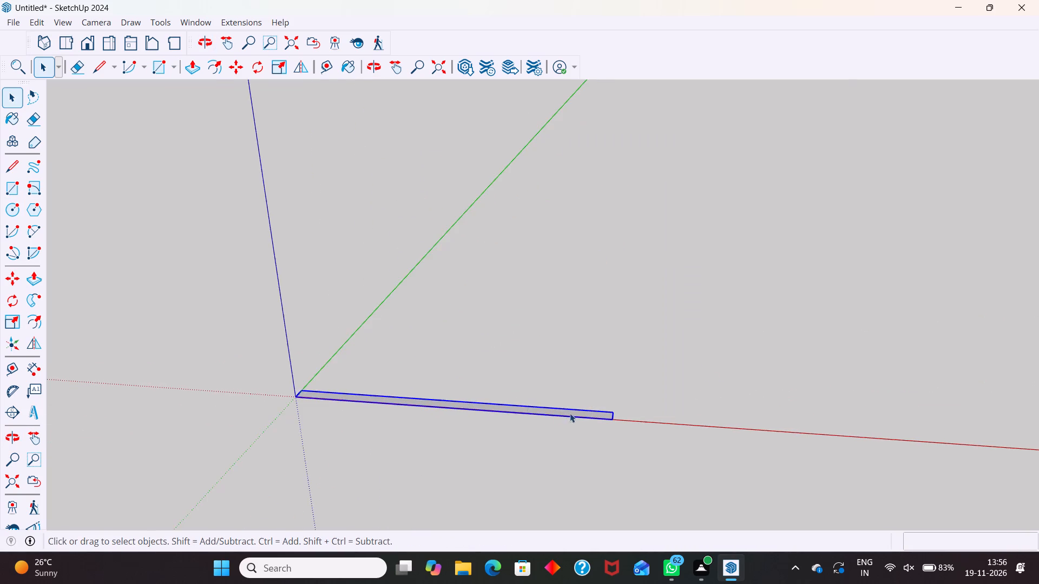
triple_click(576, 415)
scroll(582, 402, down, 4)
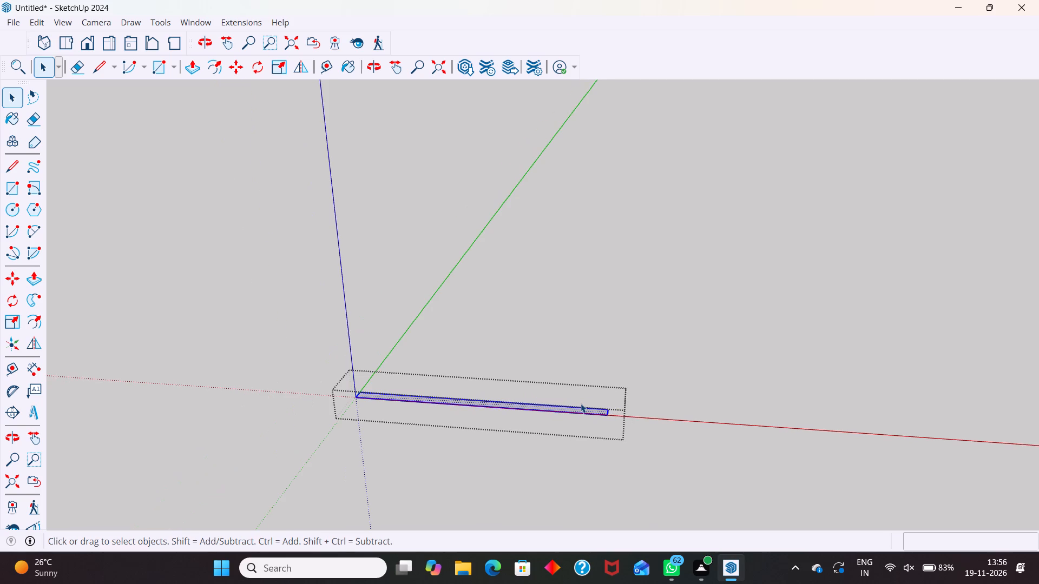
key(p)
click(581, 403)
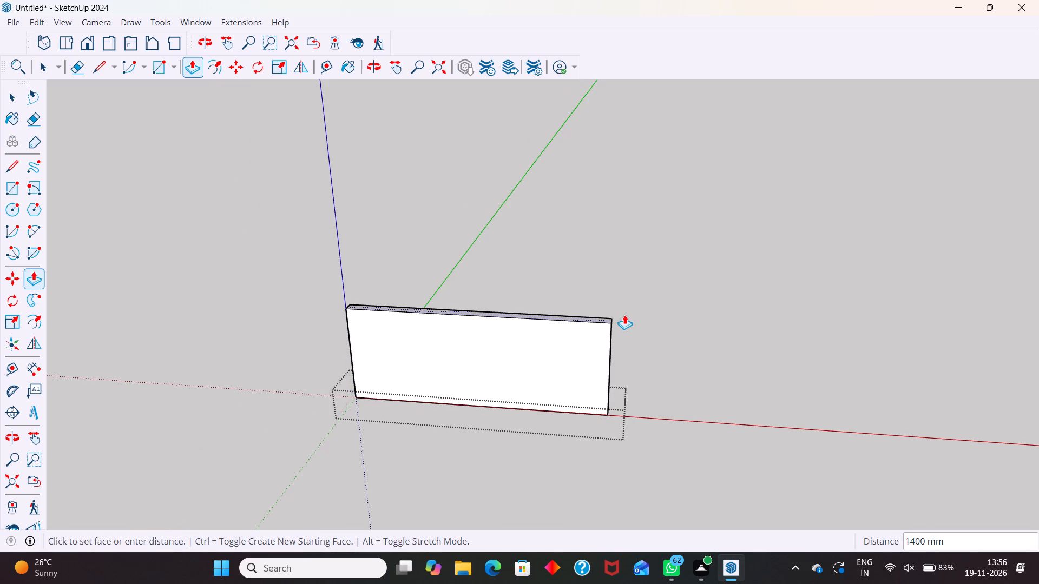
text(19)
key(BackSpace)
text(0')
key(Return)
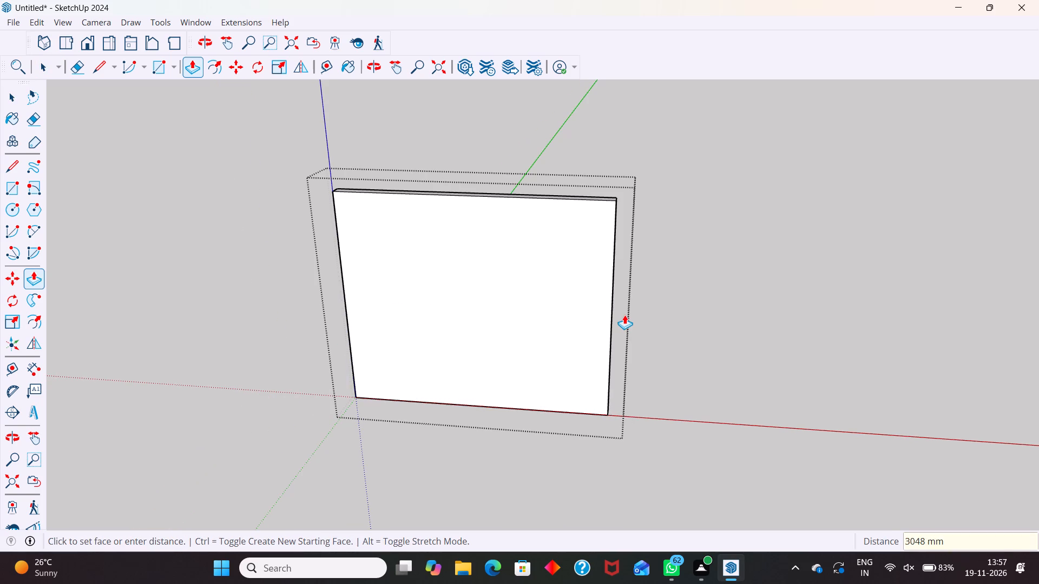
key(space)
scroll(583, 296, down, 4)
click(520, 428)
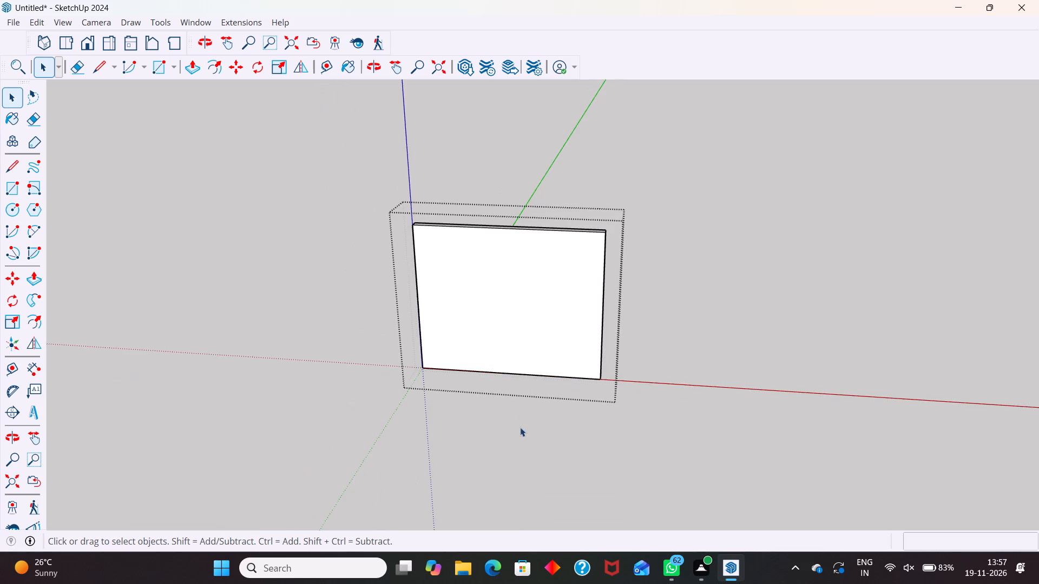
Draw a separate 12' by 5' rectangle on the ground in front of the wall, with its long side parallel to the red axis.
scroll(668, 286, down, 4)
middle_drag(663, 346, 467, 274)
middle_drag(481, 290, 560, 332)
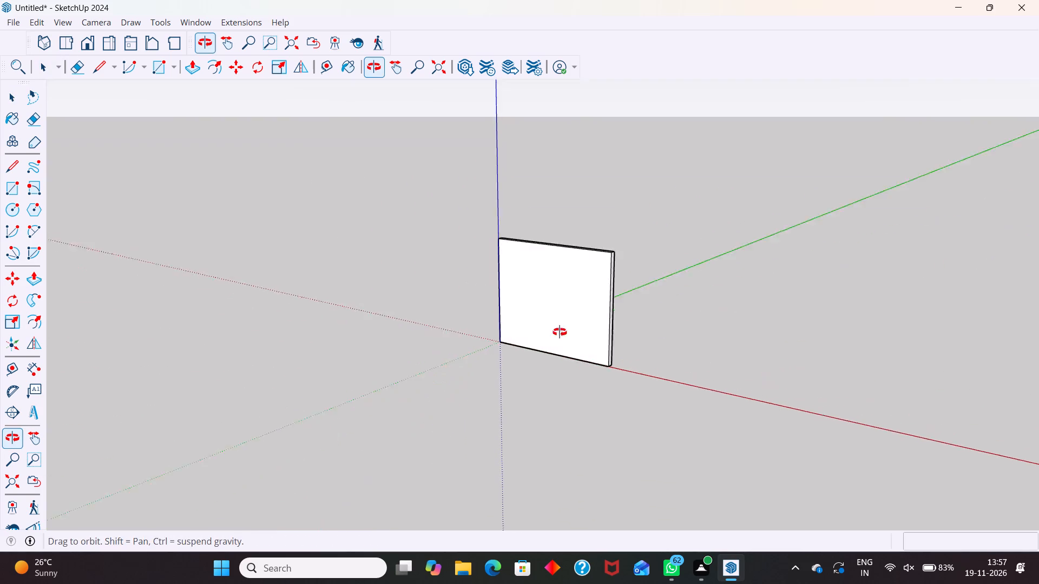
middle_drag(560, 332, 640, 327)
double_click(560, 314)
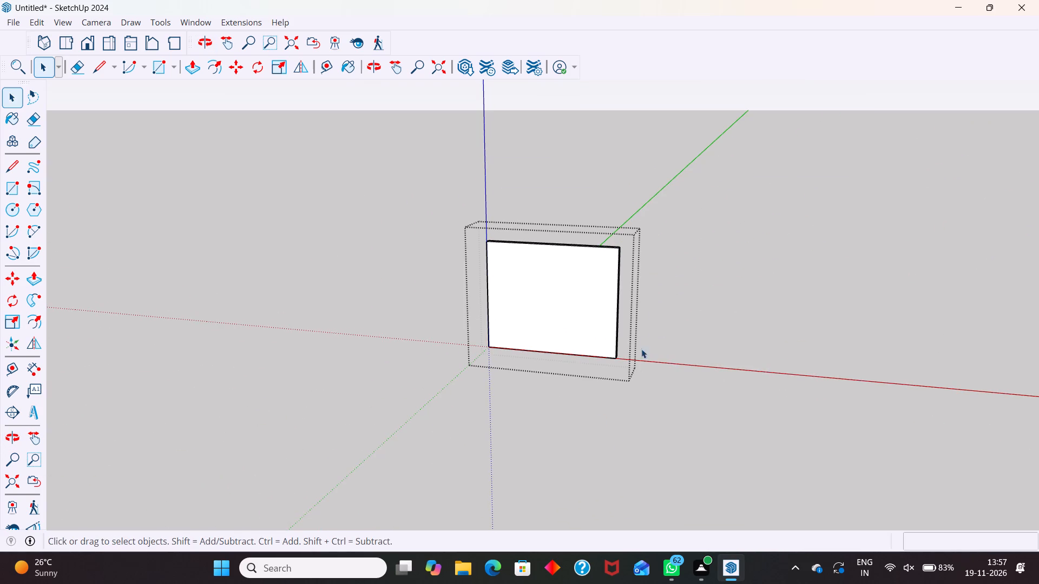
click(469, 420)
middle_drag(600, 392, 633, 386)
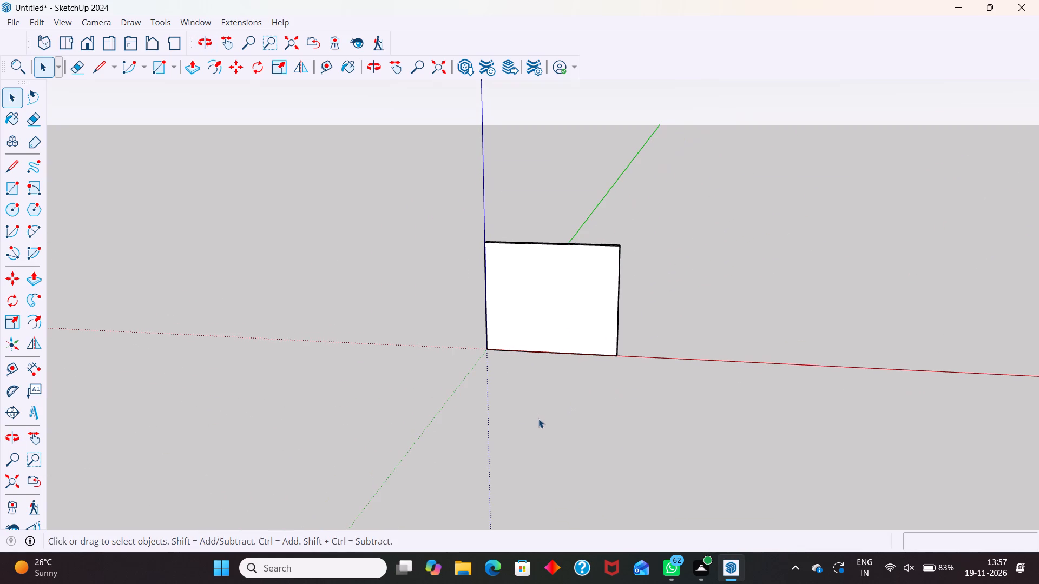
key(r)
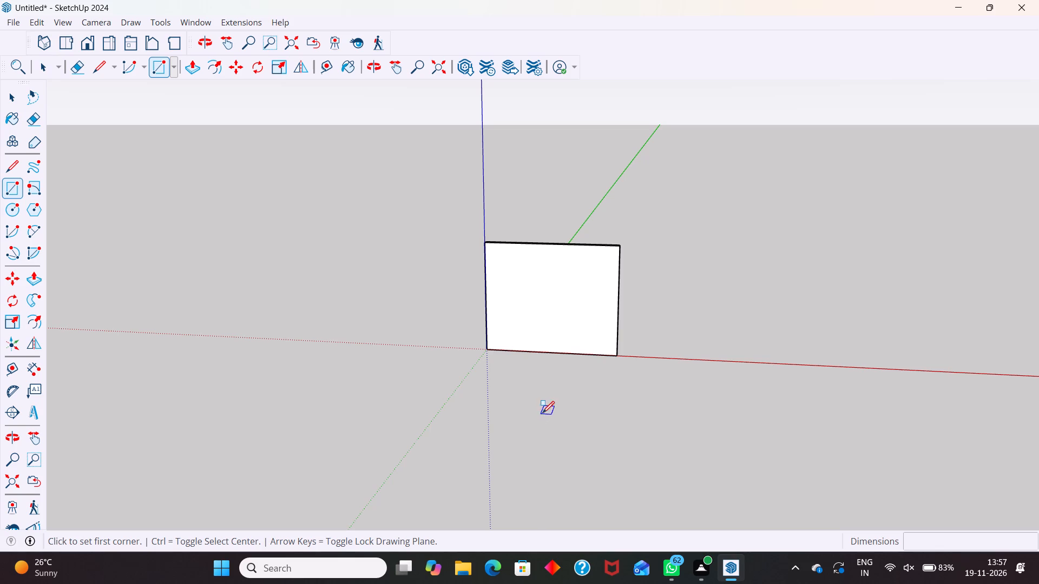
click(562, 396)
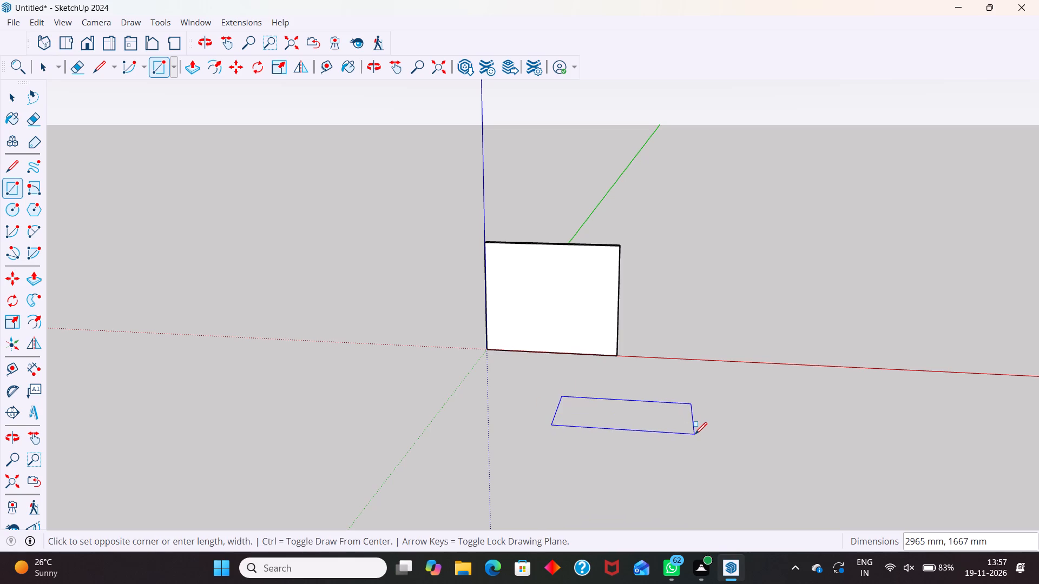
text(12)
key(apostrophe)
key(comma)
text(5')
key(Return)
key(space)
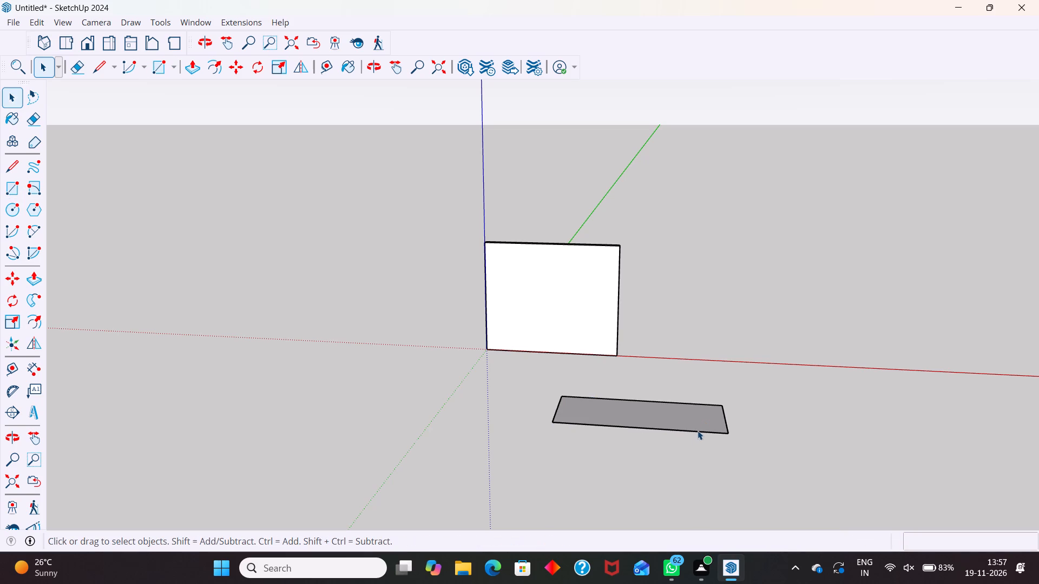
Make a group of the 12' by 5' rectangle's face and edges.
double_click(703, 421)
right_click(702, 421)
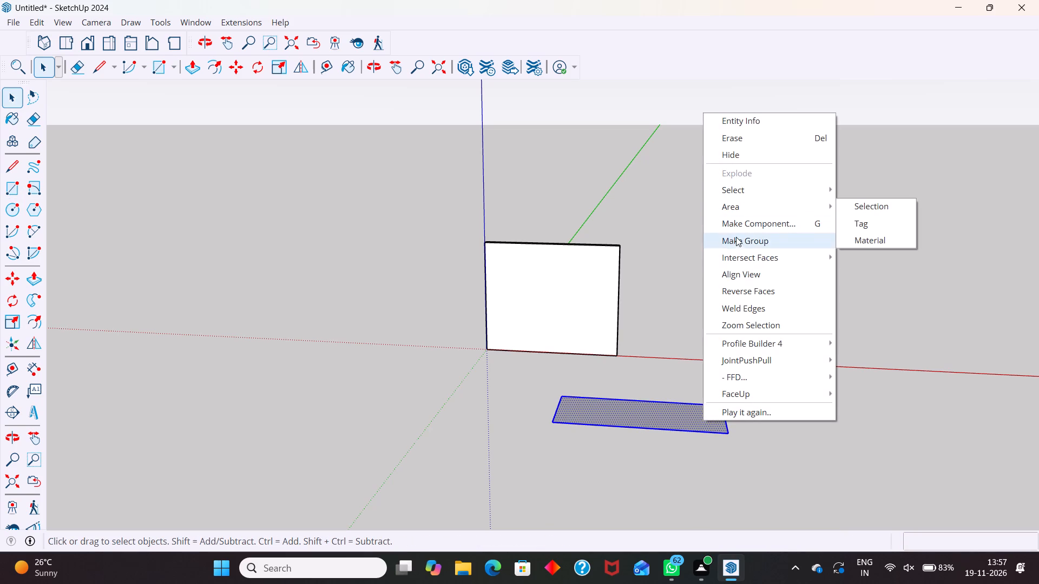
click(741, 243)
Open the new group and extrude the 12' by 5' rectangle upward with Push/Pull.
right_click(654, 412)
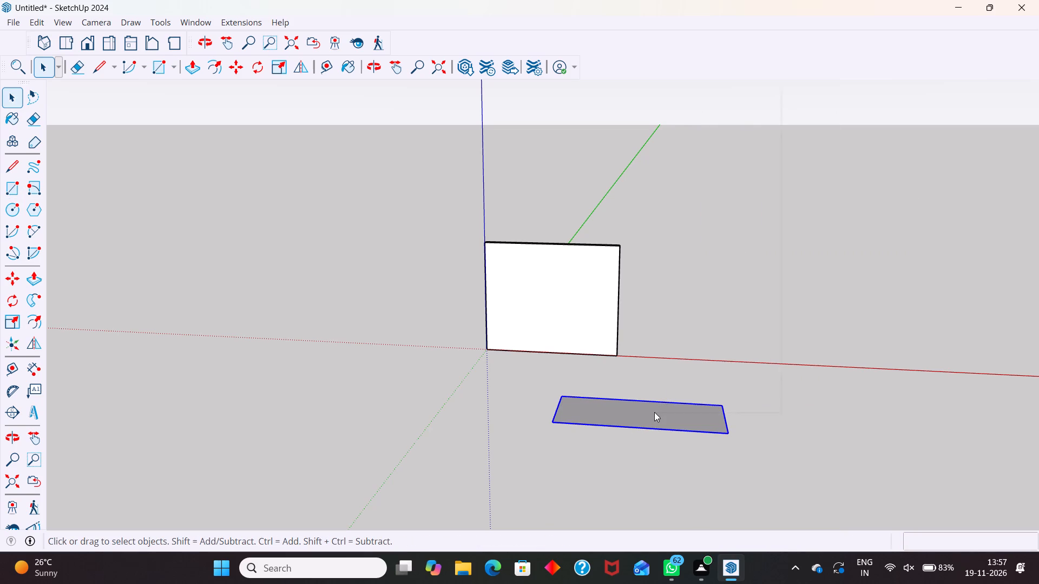
triple_click(648, 420)
click(648, 419)
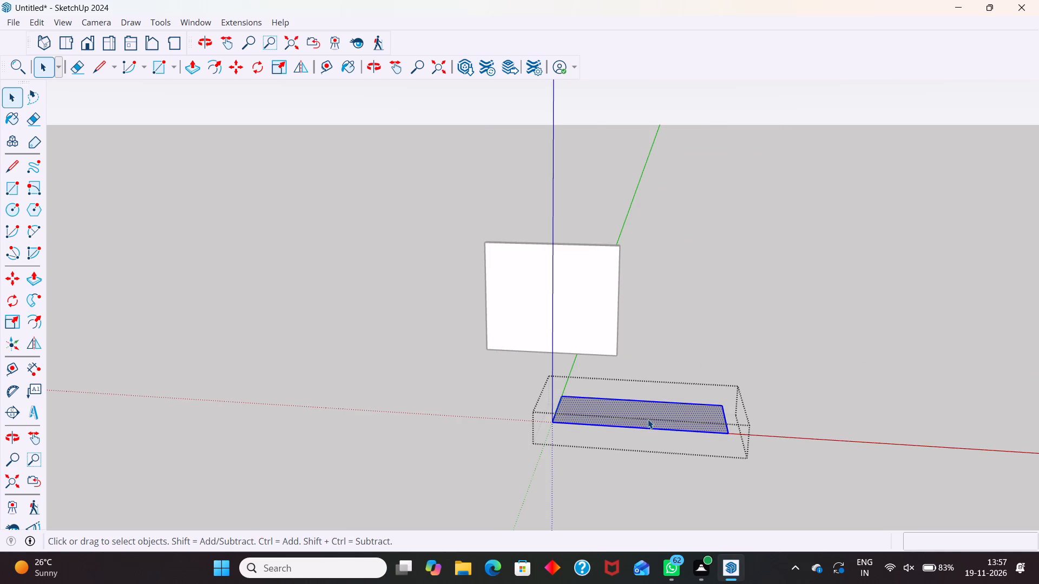
key(p)
click(648, 419)
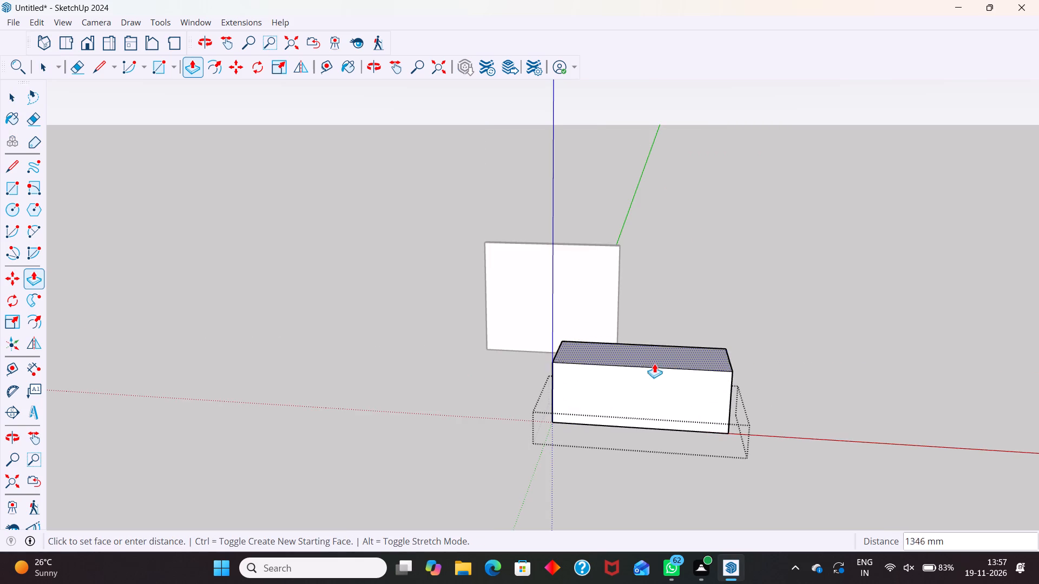
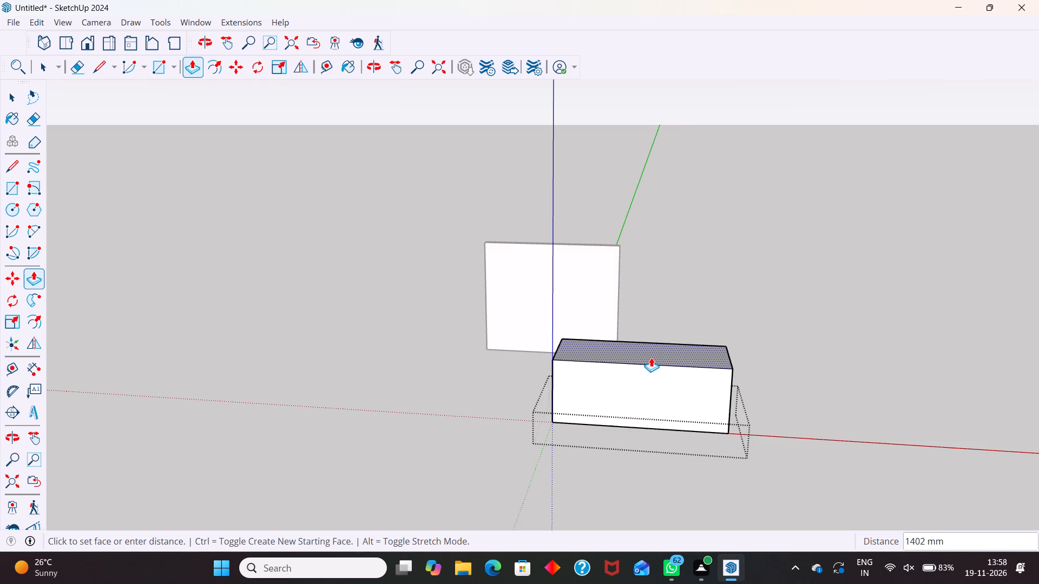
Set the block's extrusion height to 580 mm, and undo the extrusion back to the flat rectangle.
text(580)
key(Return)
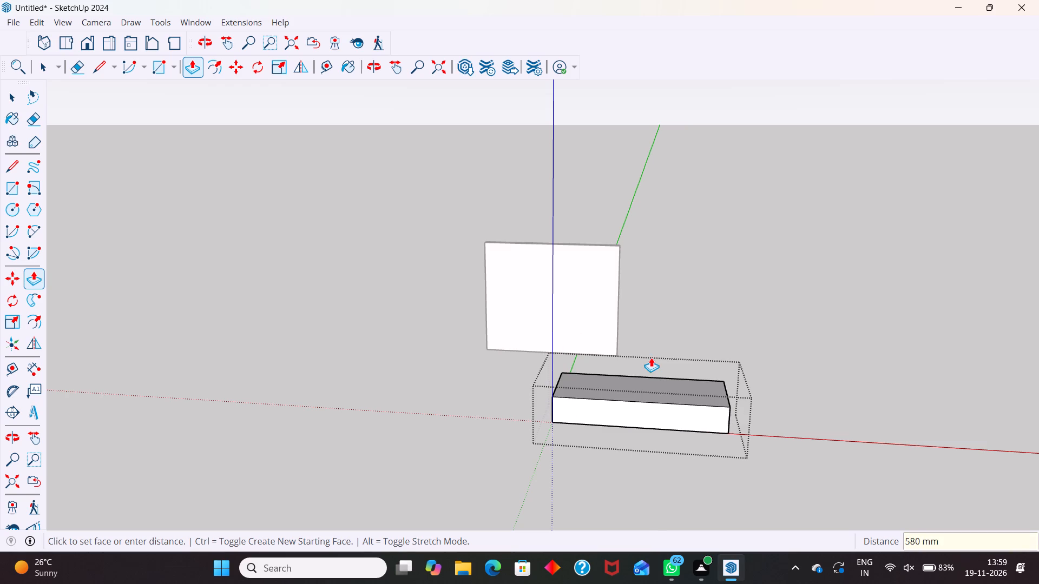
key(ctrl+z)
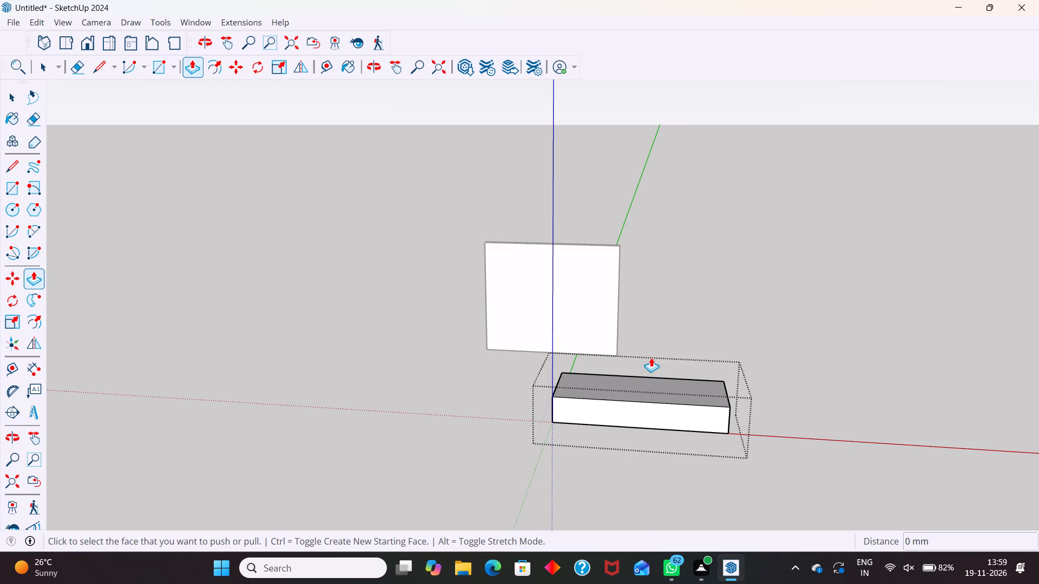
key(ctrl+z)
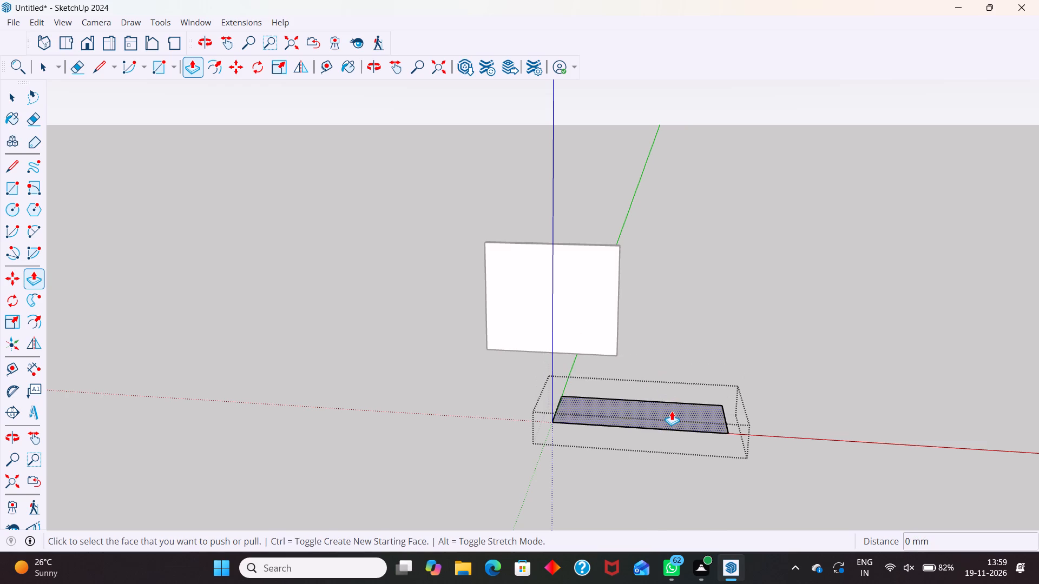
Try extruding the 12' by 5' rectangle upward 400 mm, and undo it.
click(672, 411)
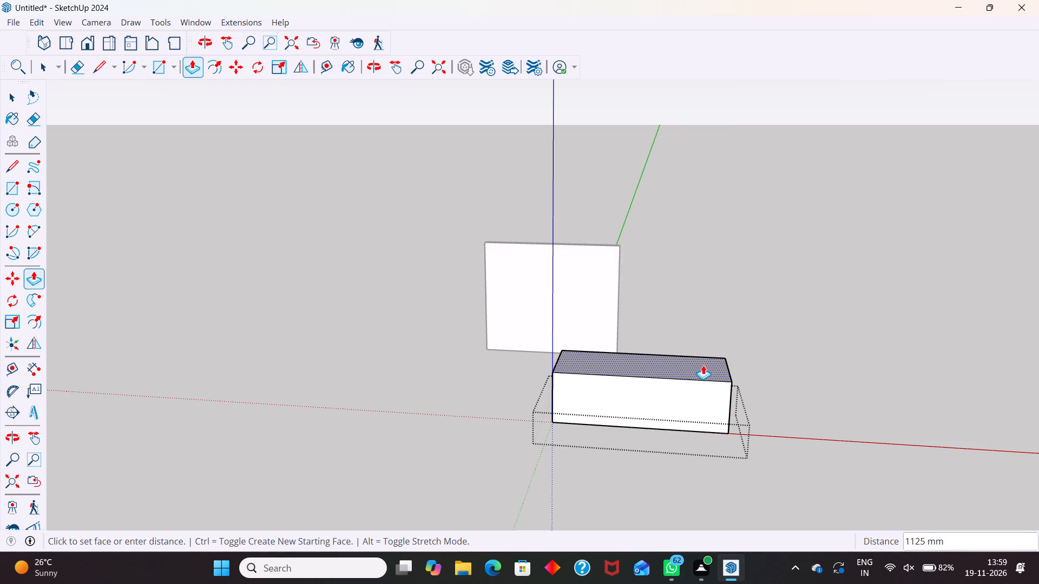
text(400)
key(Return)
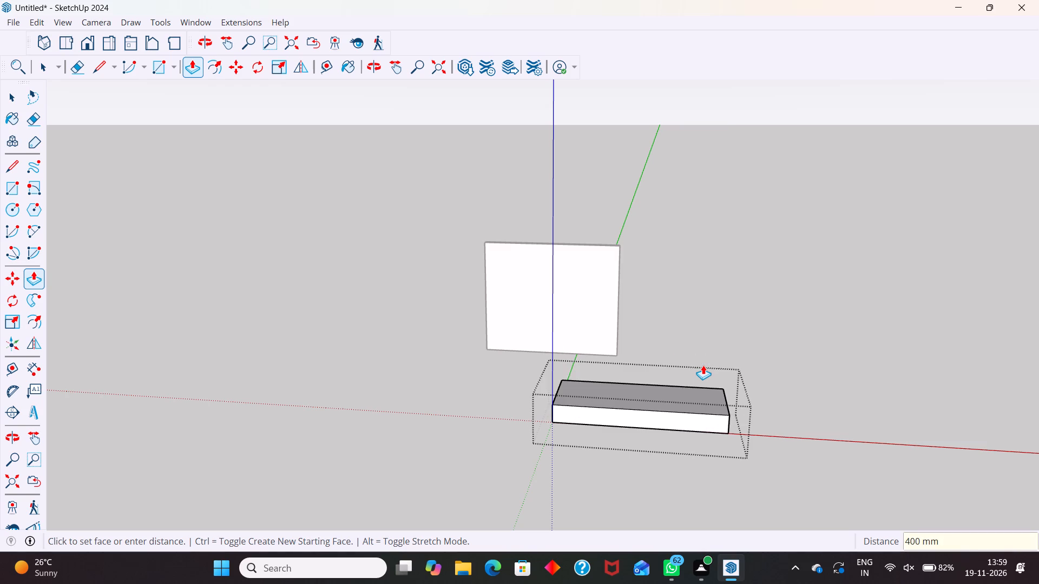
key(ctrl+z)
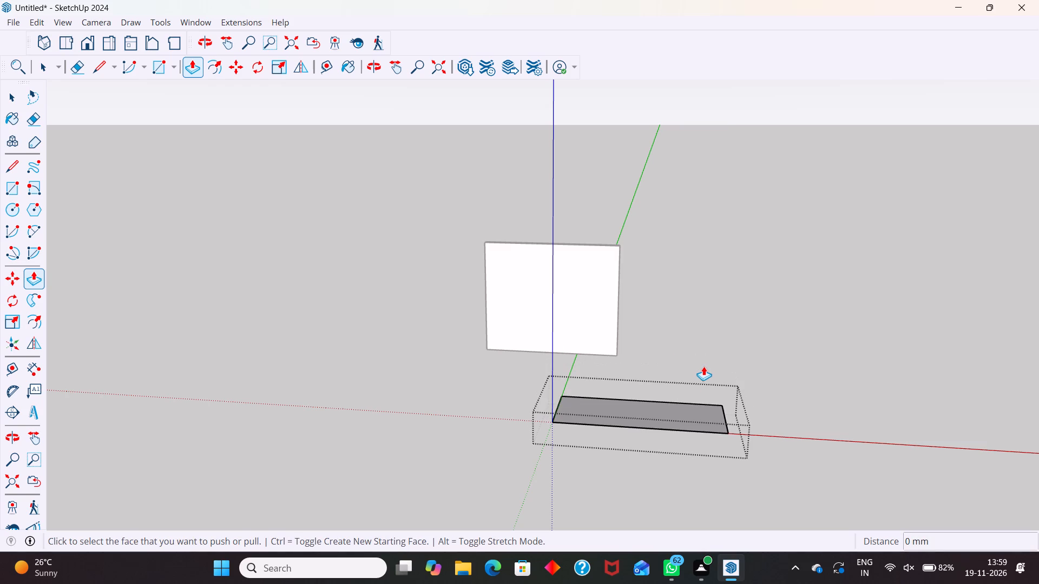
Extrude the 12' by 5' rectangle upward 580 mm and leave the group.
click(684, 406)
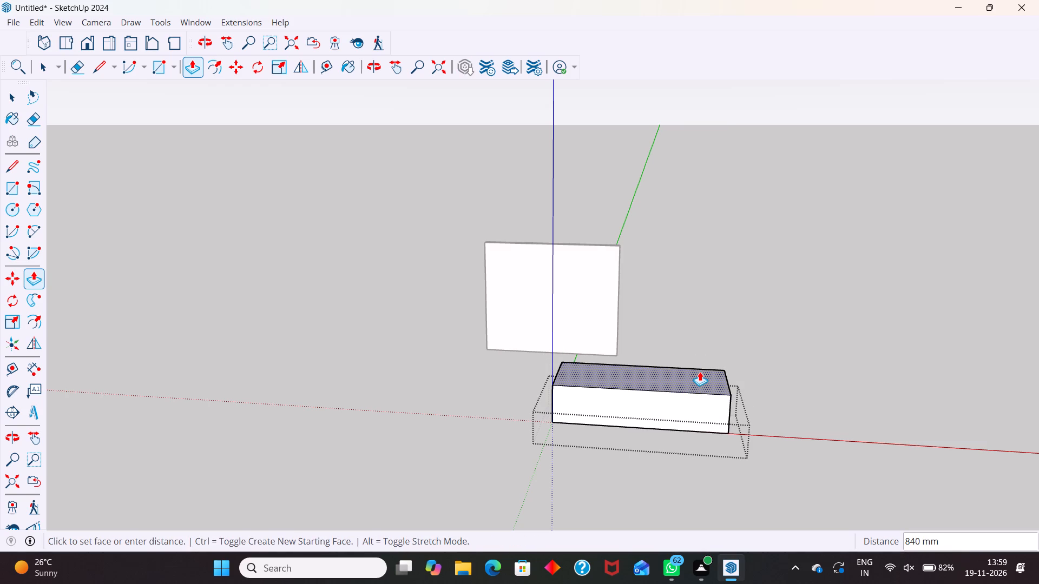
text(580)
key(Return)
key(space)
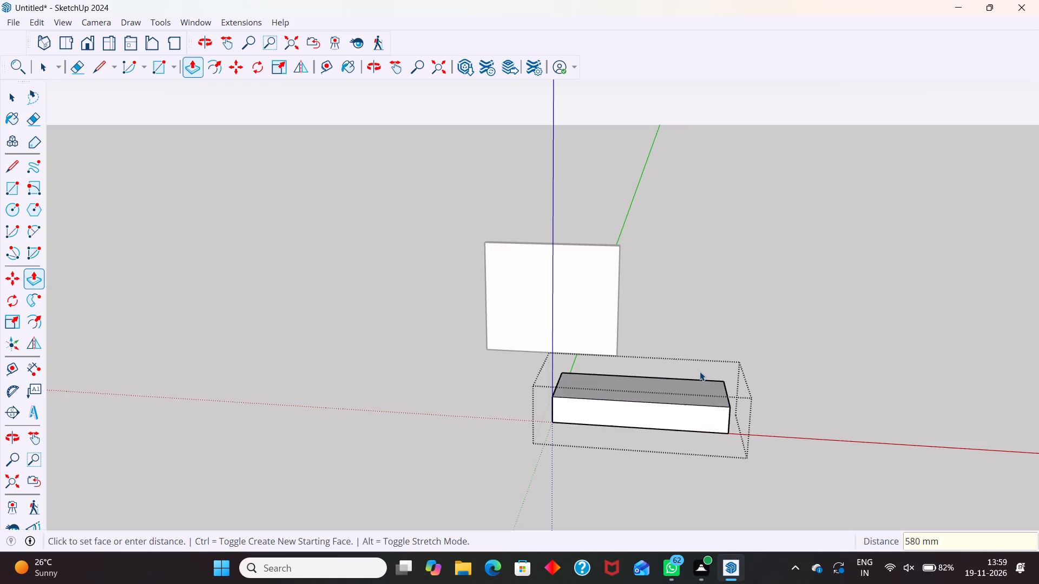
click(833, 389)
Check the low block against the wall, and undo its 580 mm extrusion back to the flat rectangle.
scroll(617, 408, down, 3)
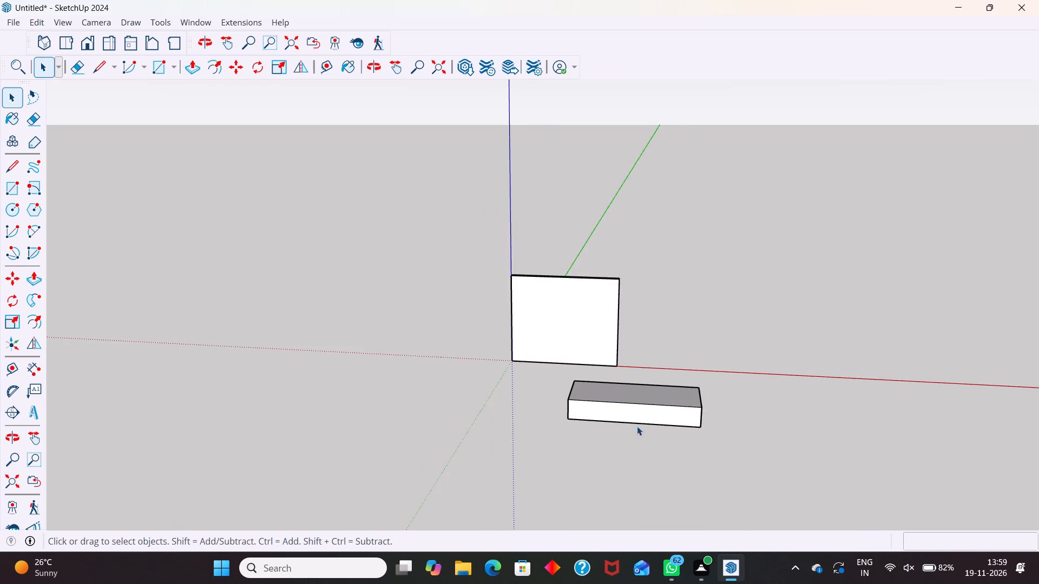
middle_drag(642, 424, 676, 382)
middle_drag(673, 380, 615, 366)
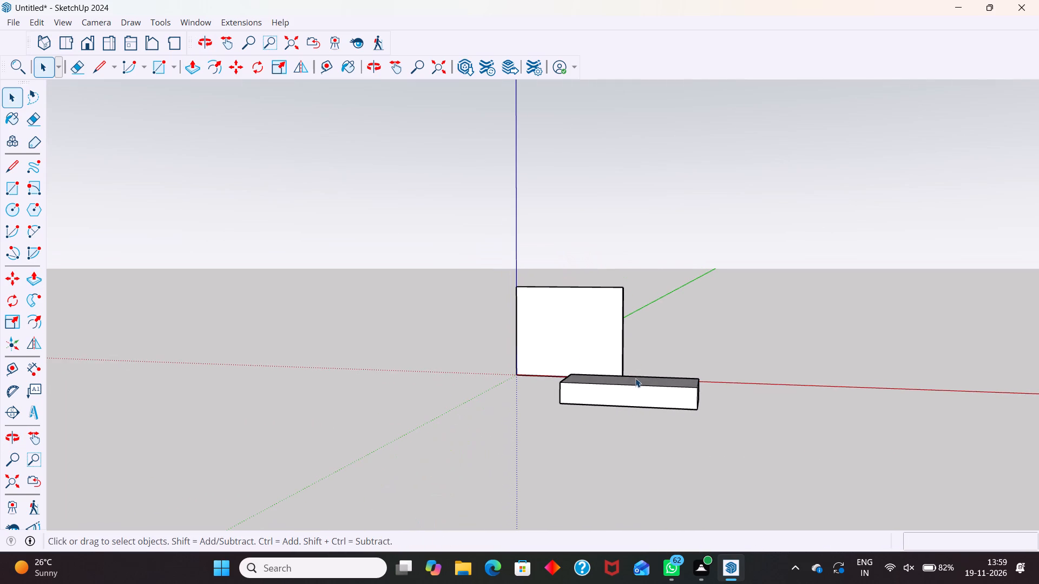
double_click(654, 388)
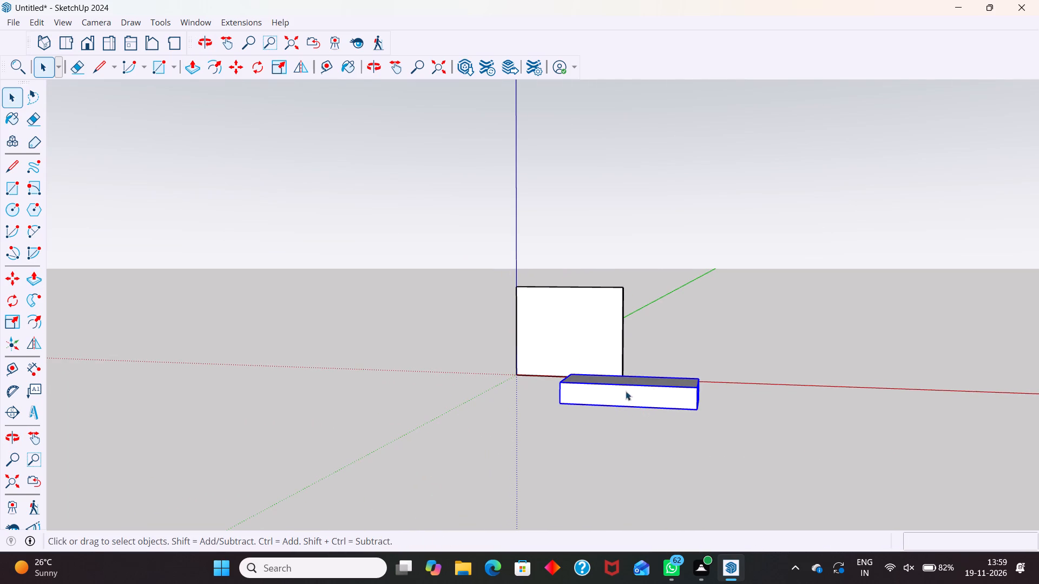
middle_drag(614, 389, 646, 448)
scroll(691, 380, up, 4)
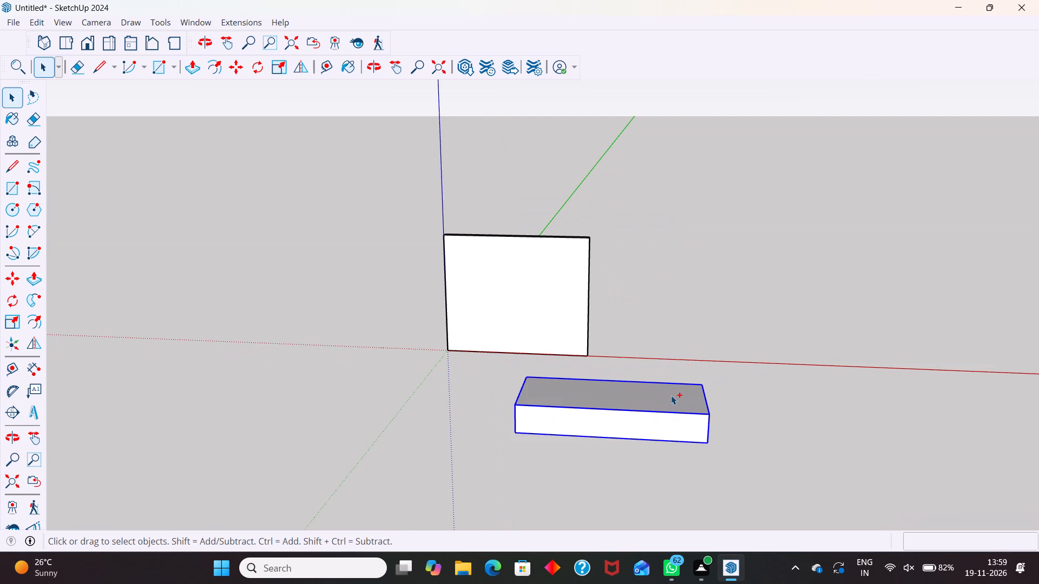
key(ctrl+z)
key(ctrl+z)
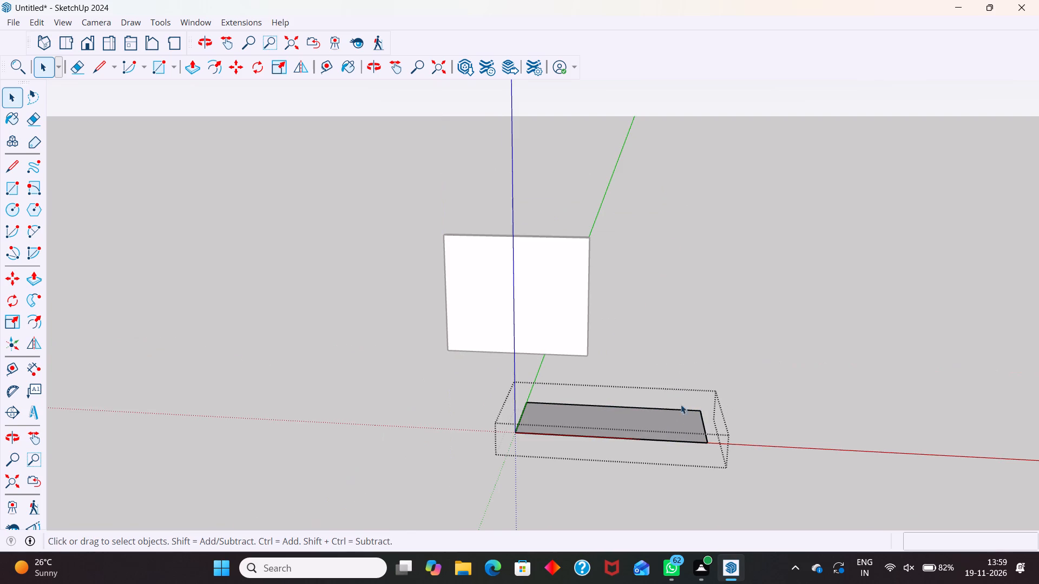
Extrude the 12' by 5' rectangle upward 600 mm with Push/Pull and leave the group.
click(673, 420)
key(p)
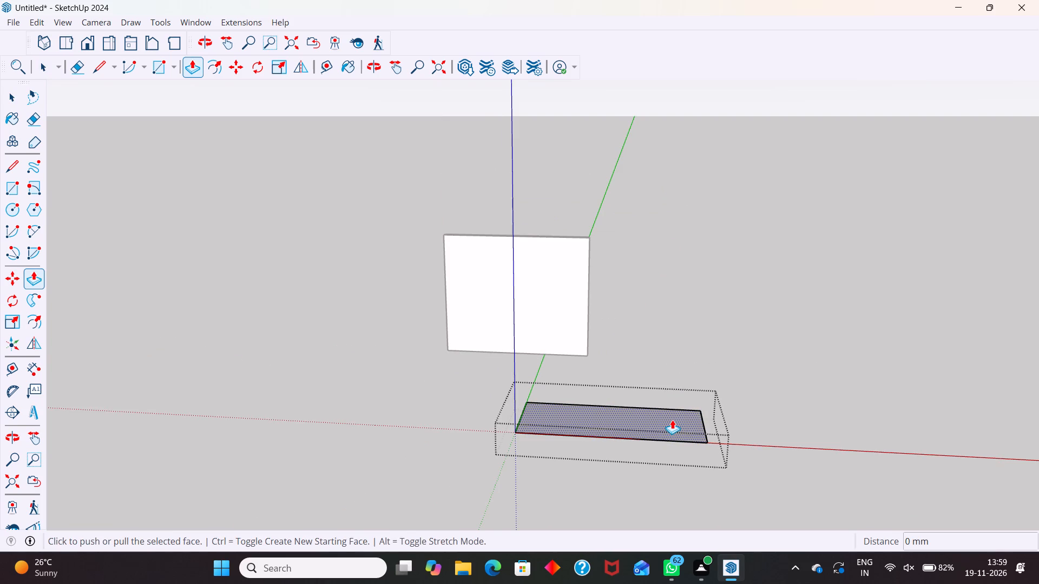
click(672, 420)
text(600)
key(Return)
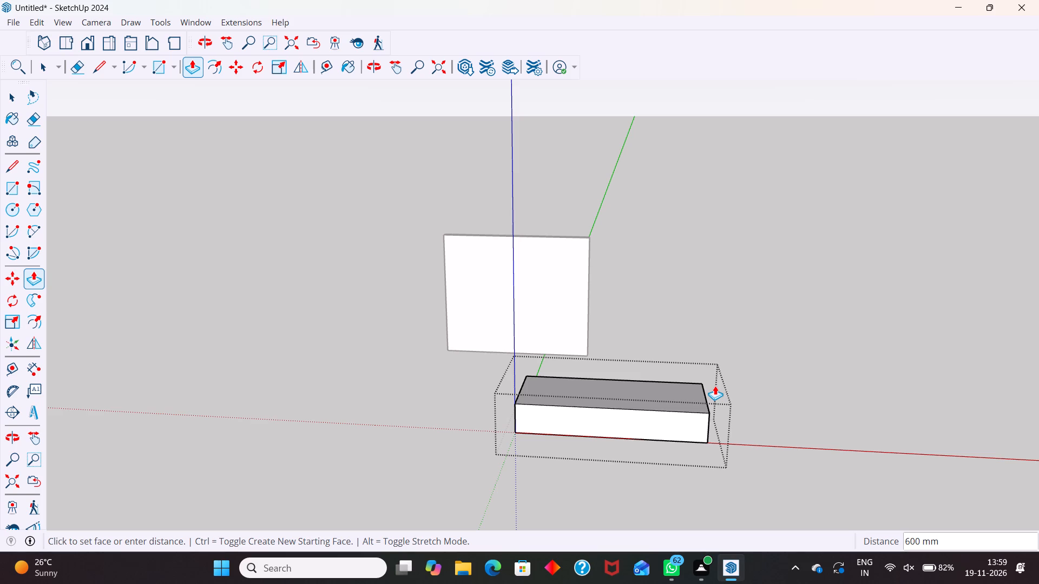
key(space)
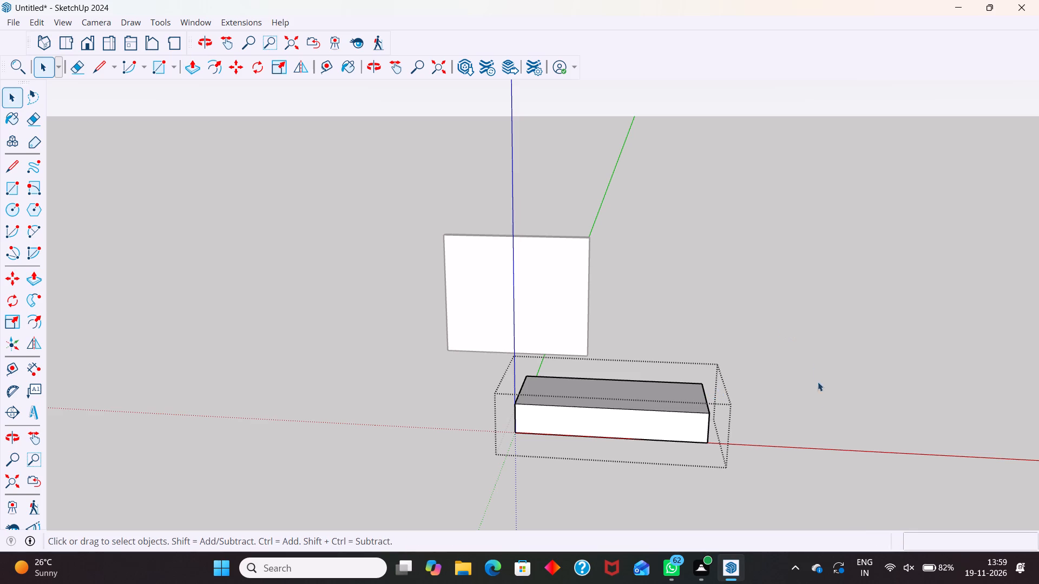
click(813, 424)
Examine the block's height and proportions against the wall from several angles.
scroll(530, 427, down, 1)
middle_drag(624, 441, 656, 355)
scroll(777, 390, up, 4)
middle_drag(635, 406, 601, 439)
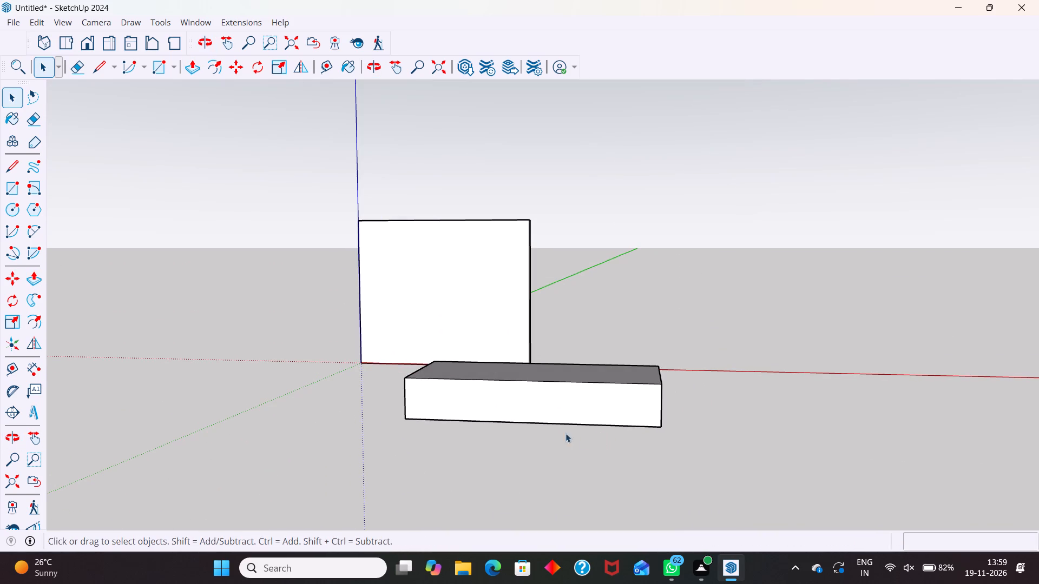
middle_drag(551, 429, 557, 436)
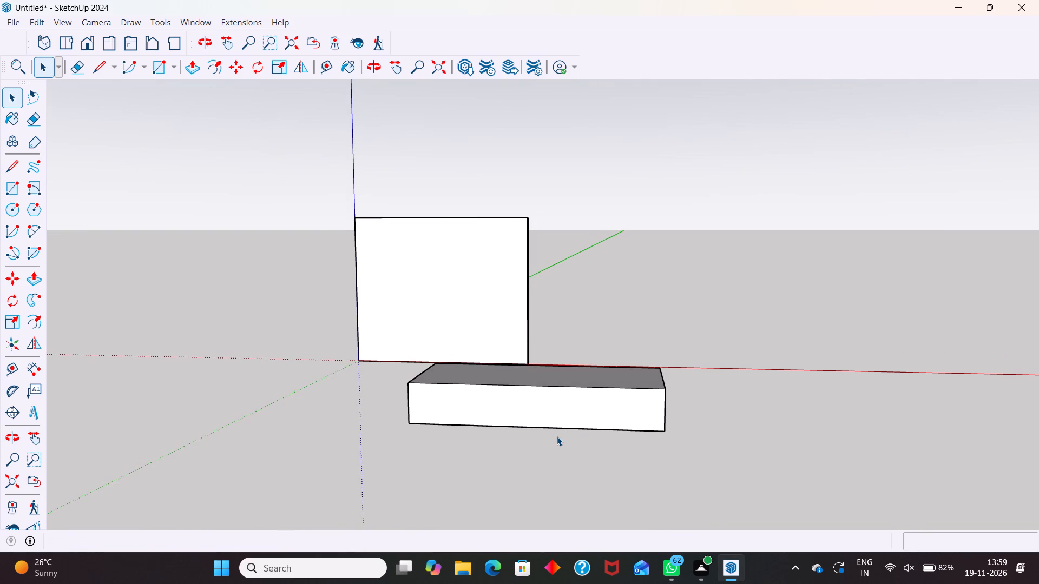
middle_drag(525, 396, 537, 443)
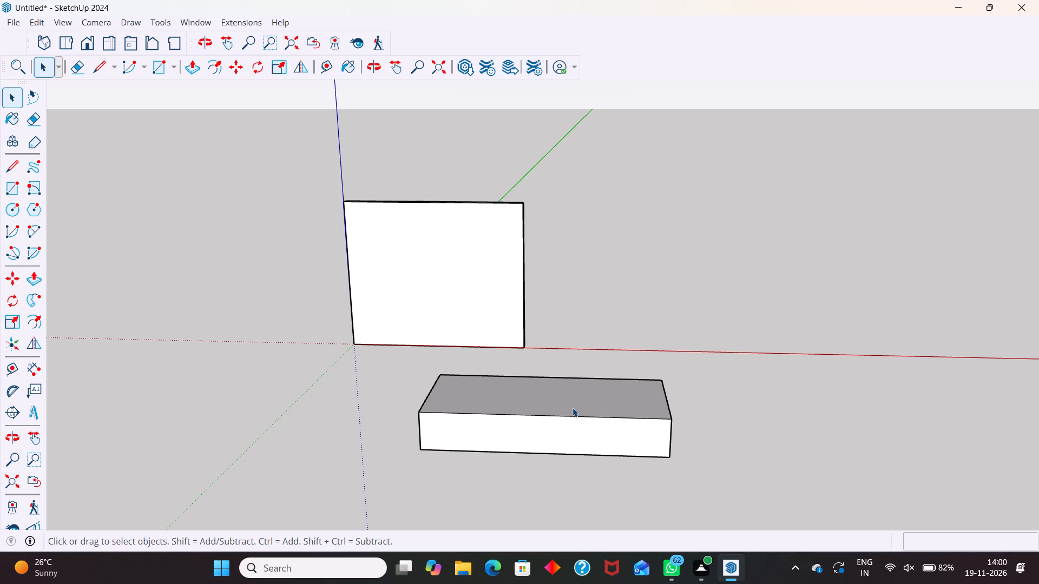
scroll(591, 452, up, 1)
middle_drag(596, 444, 617, 413)
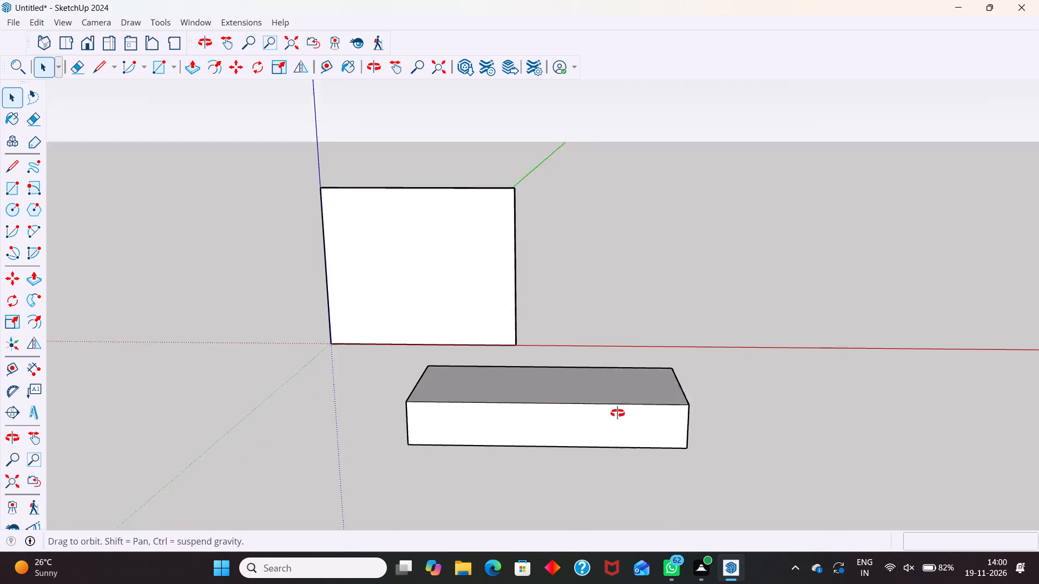
middle_drag(617, 413, 619, 410)
middle_drag(659, 427, 574, 438)
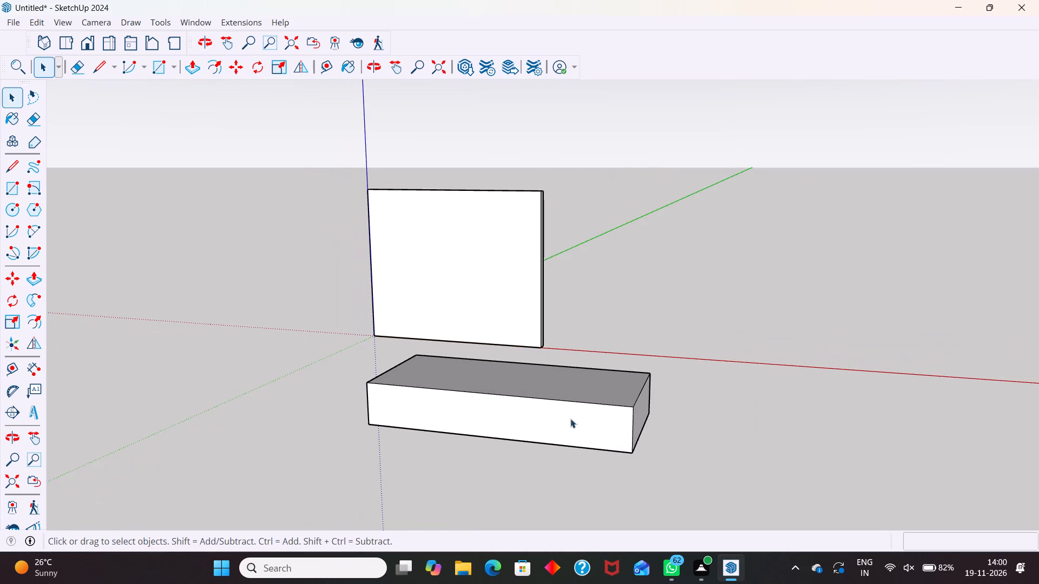
Open the block's group and push its top face down 20 mm as a new starting face, marking a band around the sides.
scroll(621, 388, up, 4)
click(617, 399)
triple_click(617, 399)
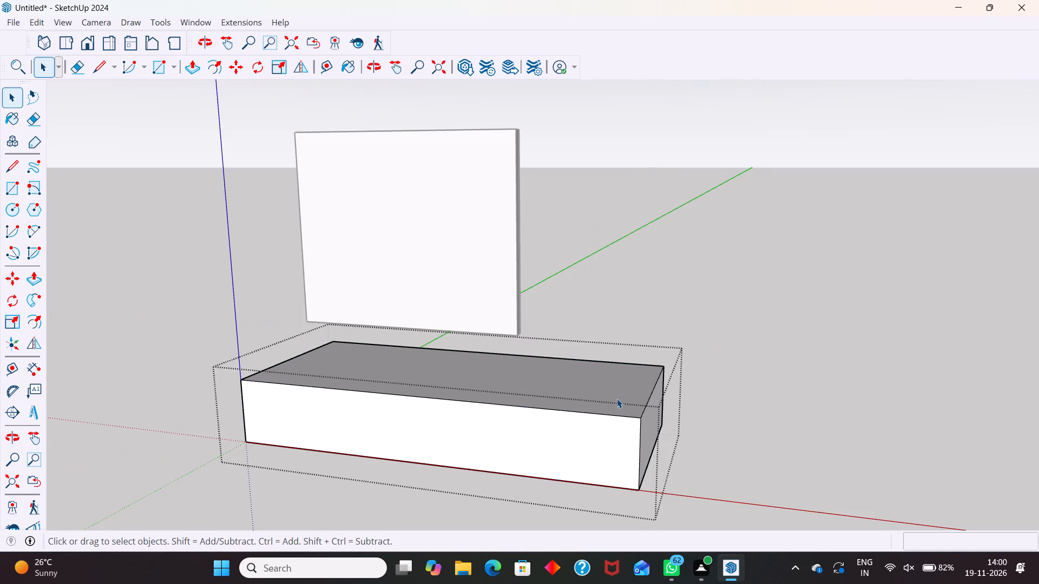
middle_drag(665, 433, 528, 453)
double_click(470, 404)
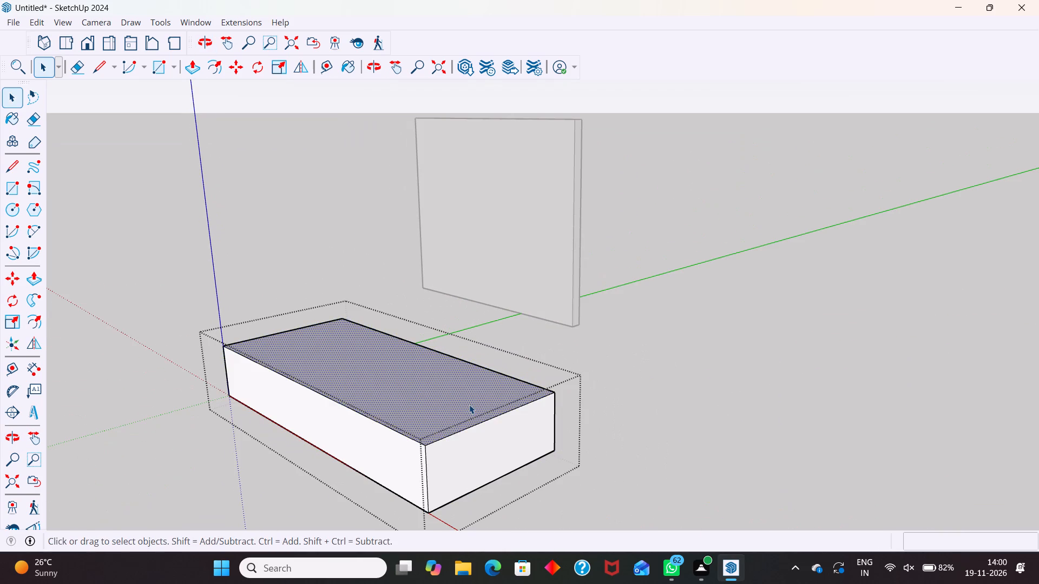
key(p)
click(437, 420)
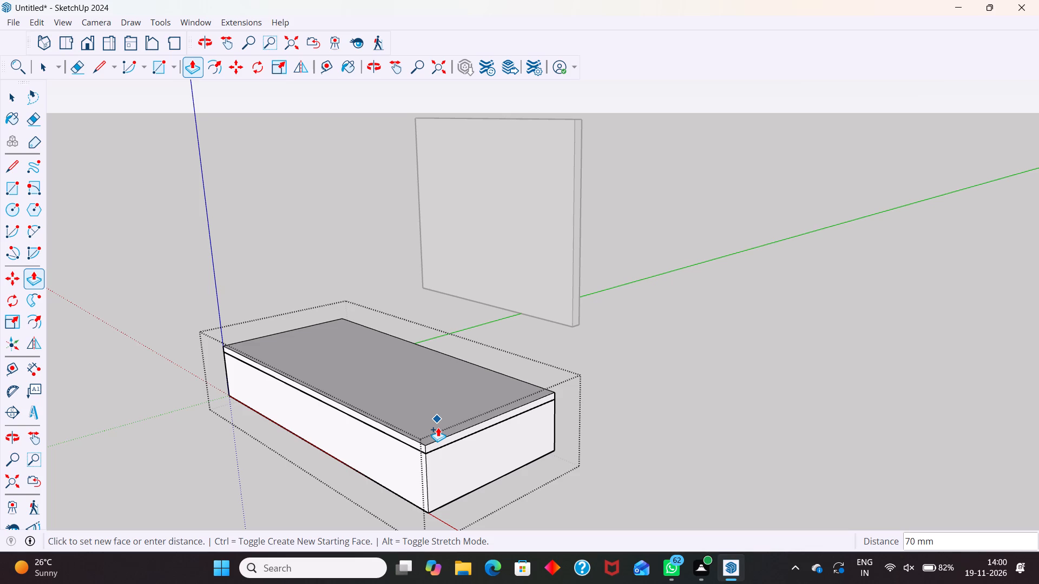
text(20)
key(Return)
key(space)
Pull the narrow band along the block's long front side outward 20 mm to form an overhanging lip.
scroll(620, 367, down, 3)
scroll(427, 441, up, 4)
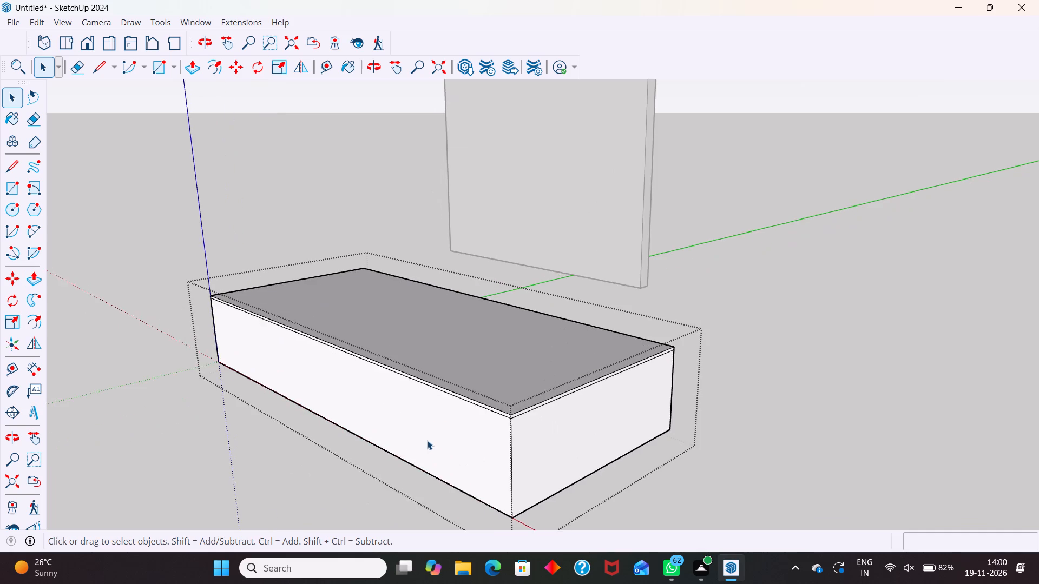
scroll(427, 440, up, 14)
click(494, 415)
click(494, 414)
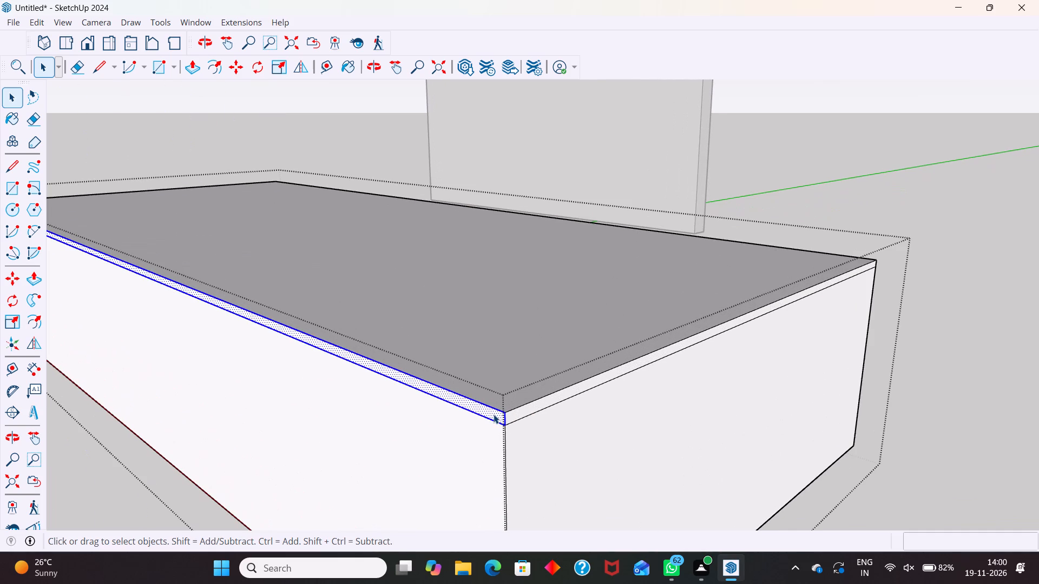
key(p)
click(494, 414)
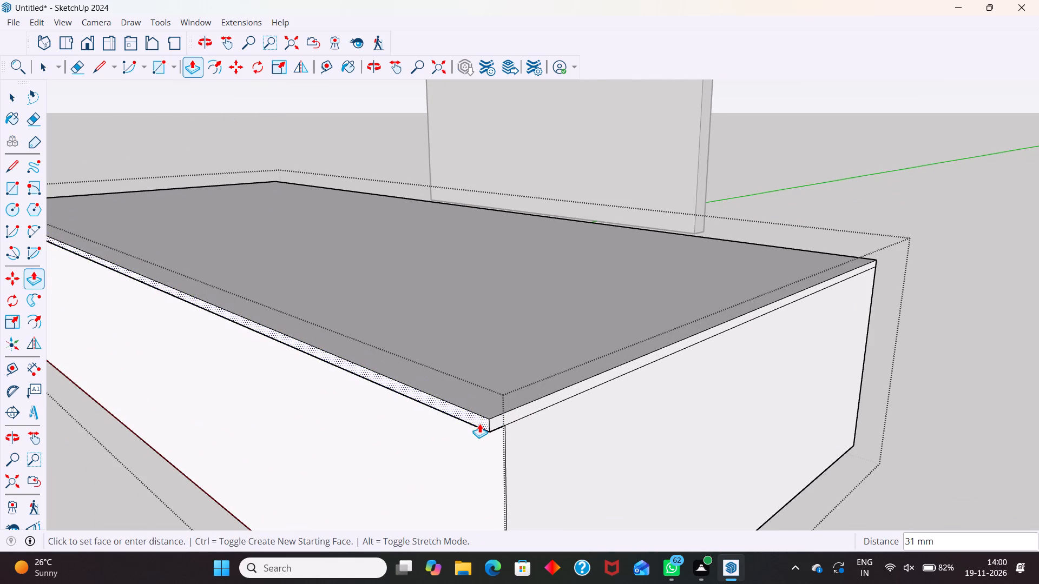
text(20)
key(Return)
key(space)
Delete the edge separating the 20 mm band from the block's end face.
scroll(537, 421, up, 3)
click(522, 414)
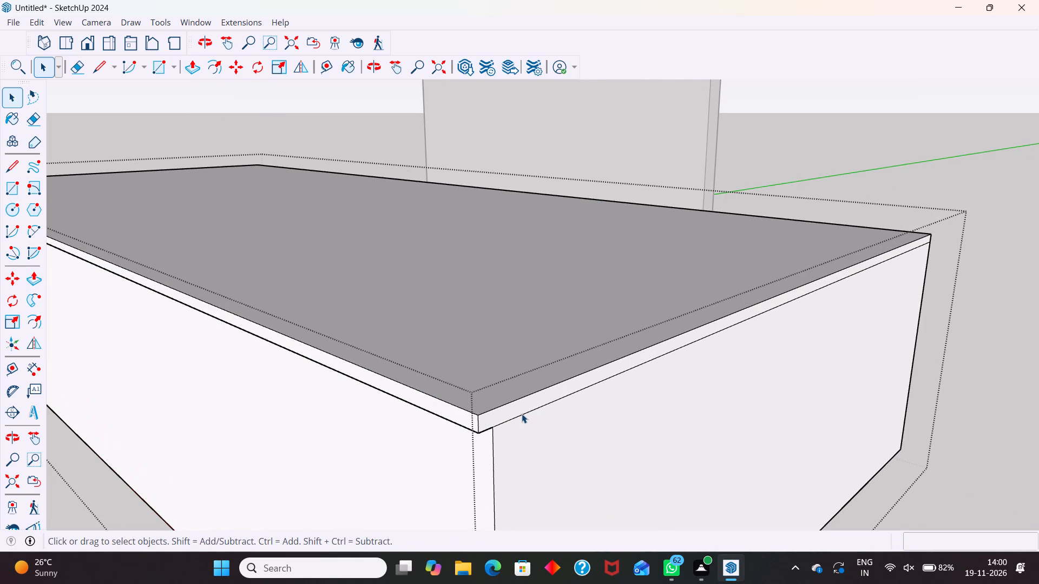
key(Delete)
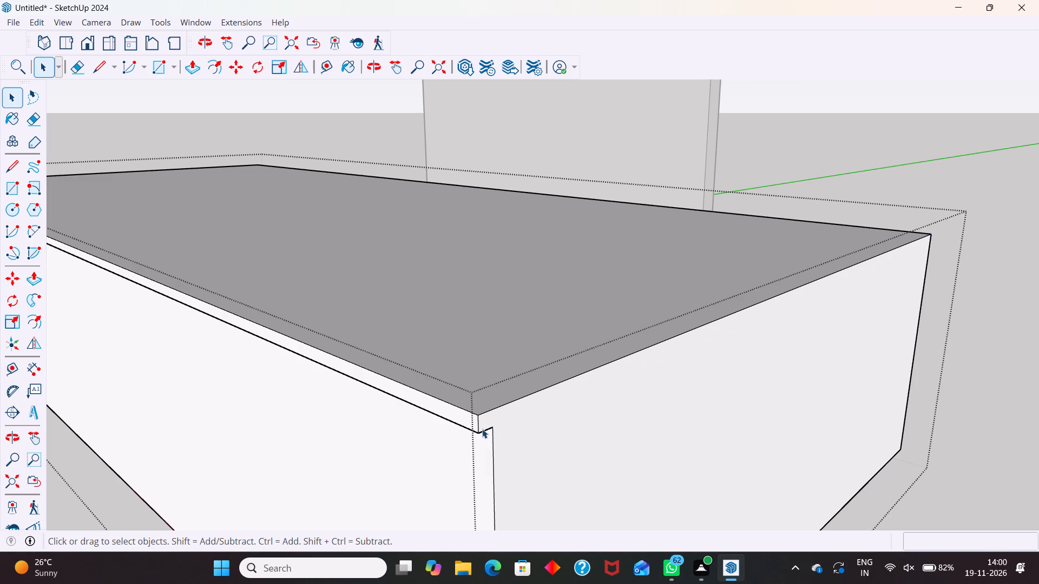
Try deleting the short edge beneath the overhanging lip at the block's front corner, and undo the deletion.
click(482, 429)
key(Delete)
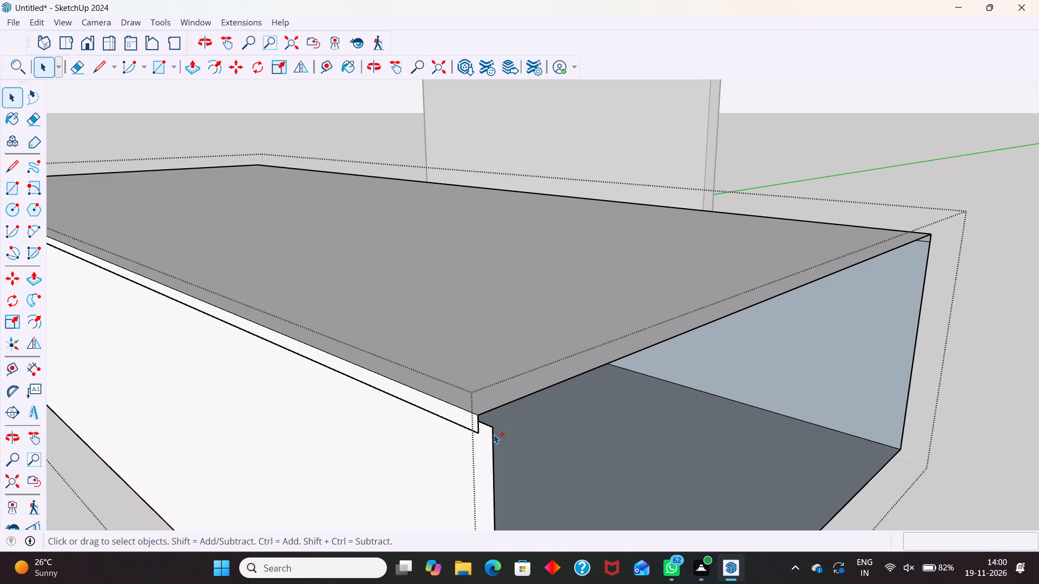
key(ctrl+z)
Erase the short edge beneath the overhanging lip at the block's front corner with the Eraser.
scroll(493, 426, up, 5)
key(e)
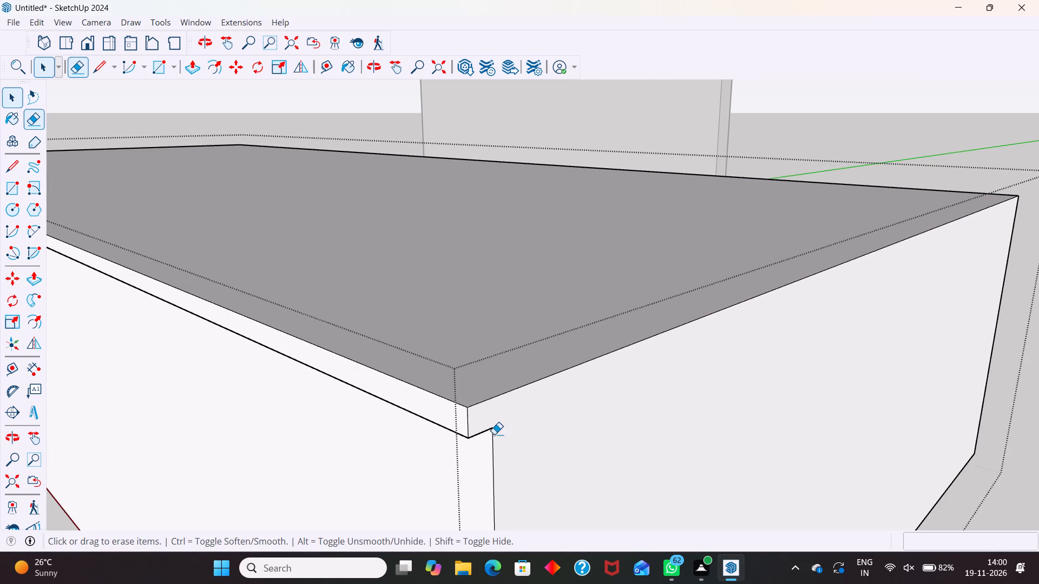
drag(485, 426, 484, 442)
scroll(466, 393, down, 5)
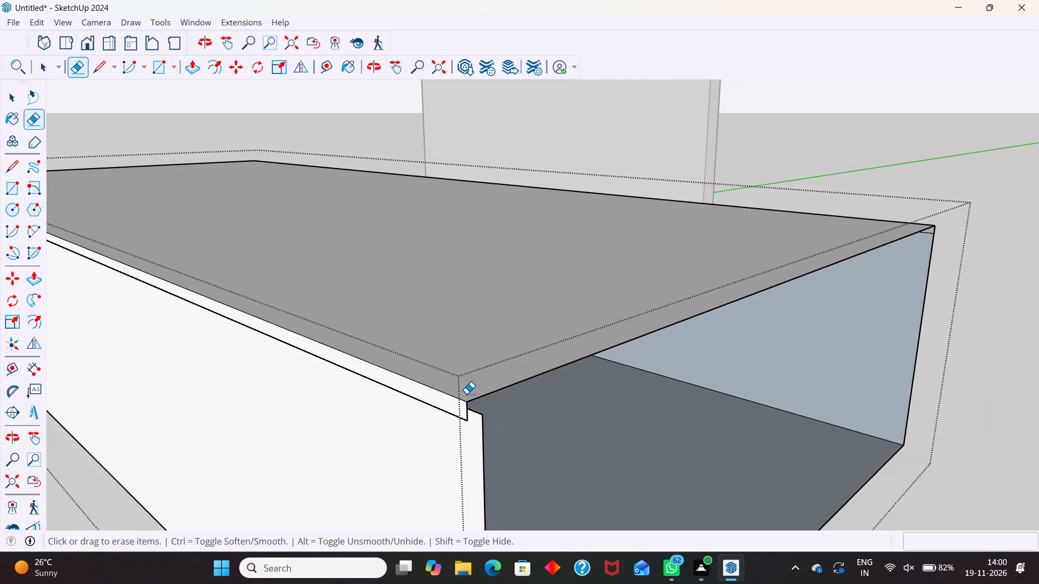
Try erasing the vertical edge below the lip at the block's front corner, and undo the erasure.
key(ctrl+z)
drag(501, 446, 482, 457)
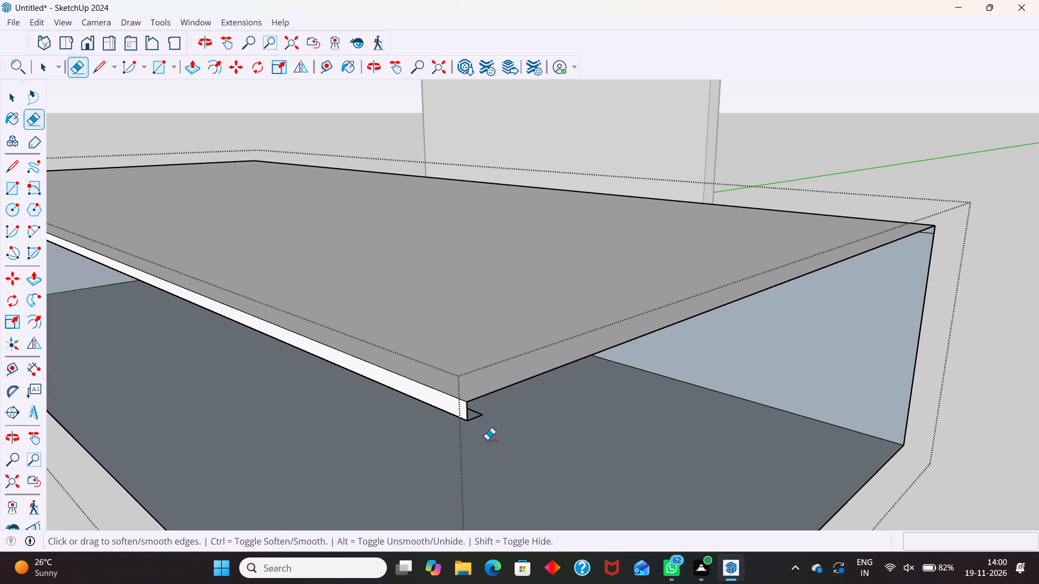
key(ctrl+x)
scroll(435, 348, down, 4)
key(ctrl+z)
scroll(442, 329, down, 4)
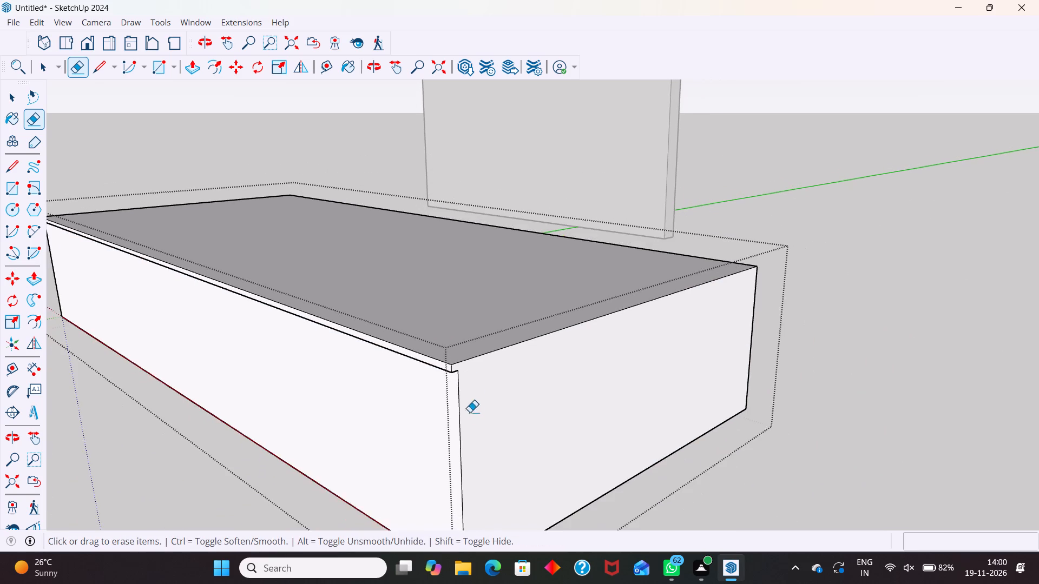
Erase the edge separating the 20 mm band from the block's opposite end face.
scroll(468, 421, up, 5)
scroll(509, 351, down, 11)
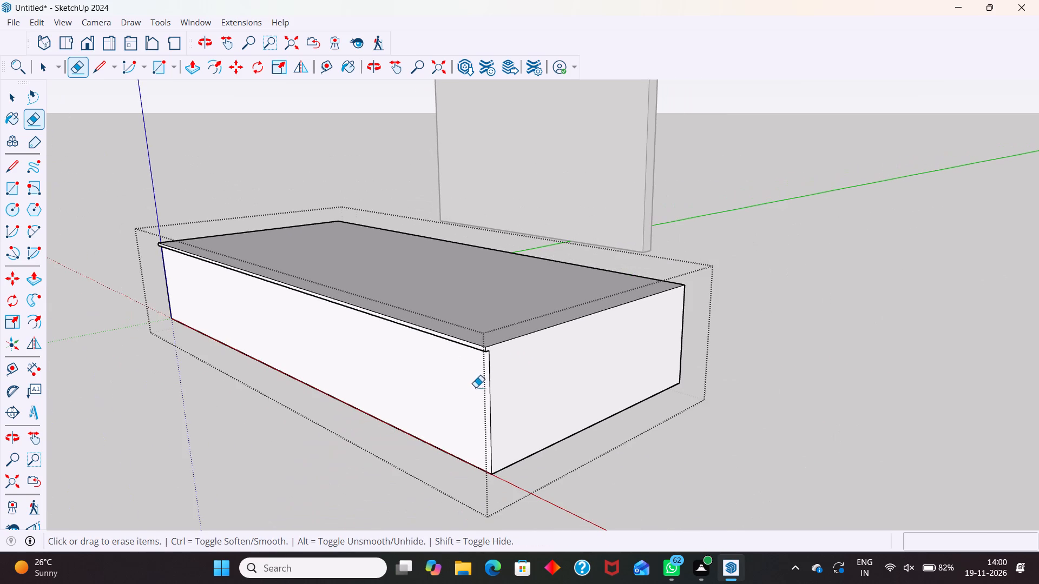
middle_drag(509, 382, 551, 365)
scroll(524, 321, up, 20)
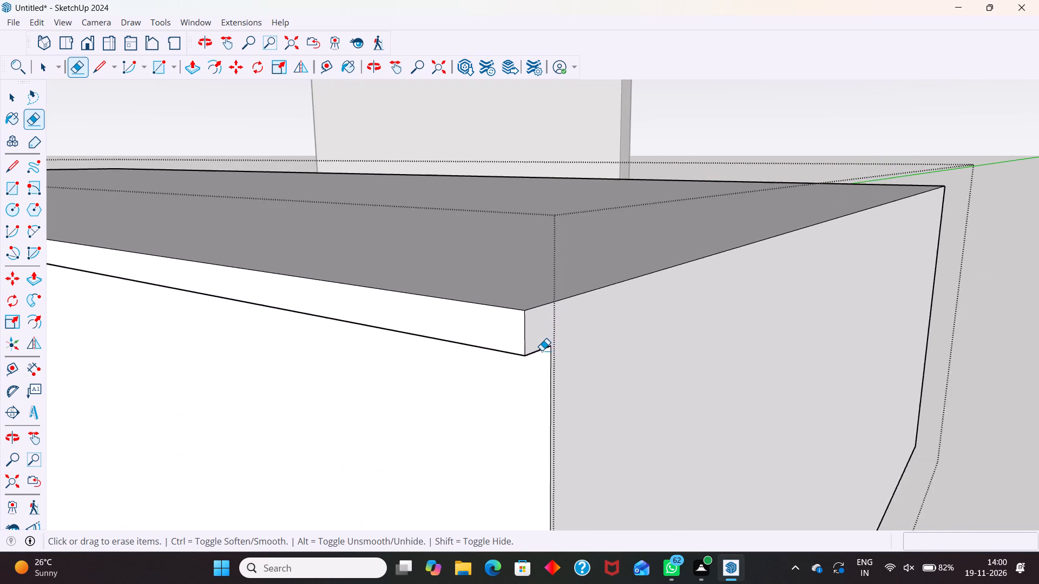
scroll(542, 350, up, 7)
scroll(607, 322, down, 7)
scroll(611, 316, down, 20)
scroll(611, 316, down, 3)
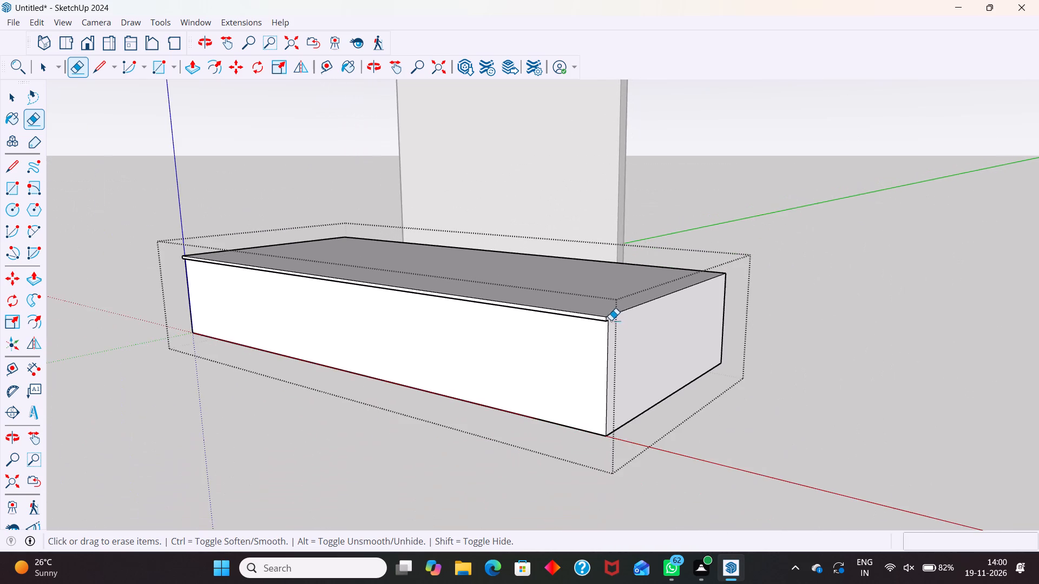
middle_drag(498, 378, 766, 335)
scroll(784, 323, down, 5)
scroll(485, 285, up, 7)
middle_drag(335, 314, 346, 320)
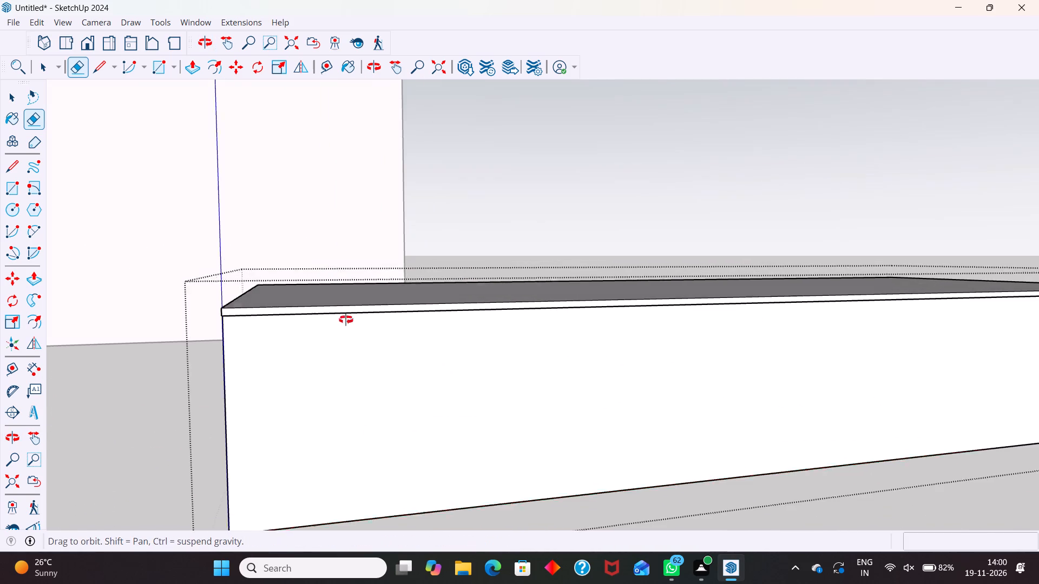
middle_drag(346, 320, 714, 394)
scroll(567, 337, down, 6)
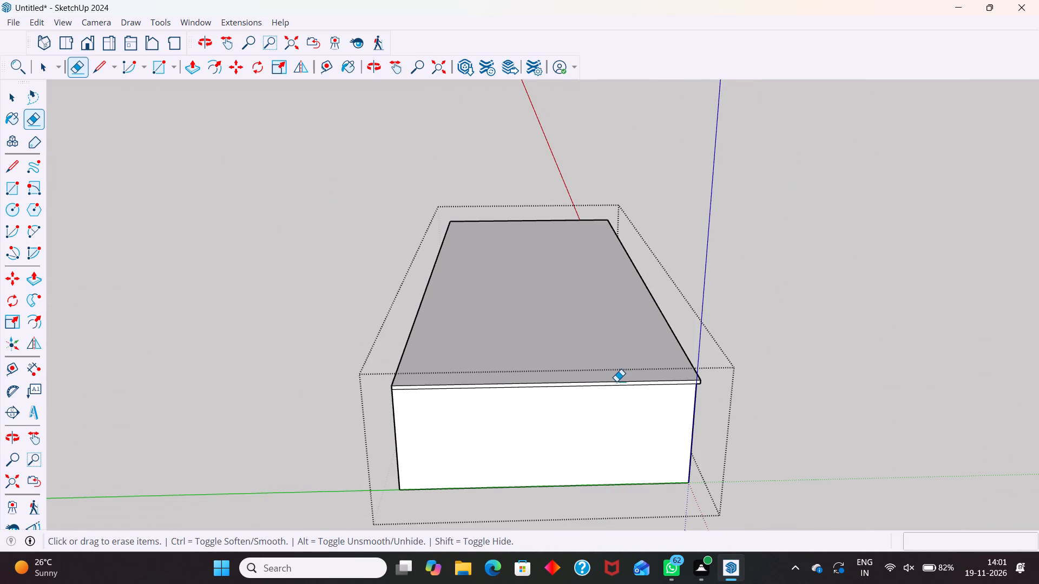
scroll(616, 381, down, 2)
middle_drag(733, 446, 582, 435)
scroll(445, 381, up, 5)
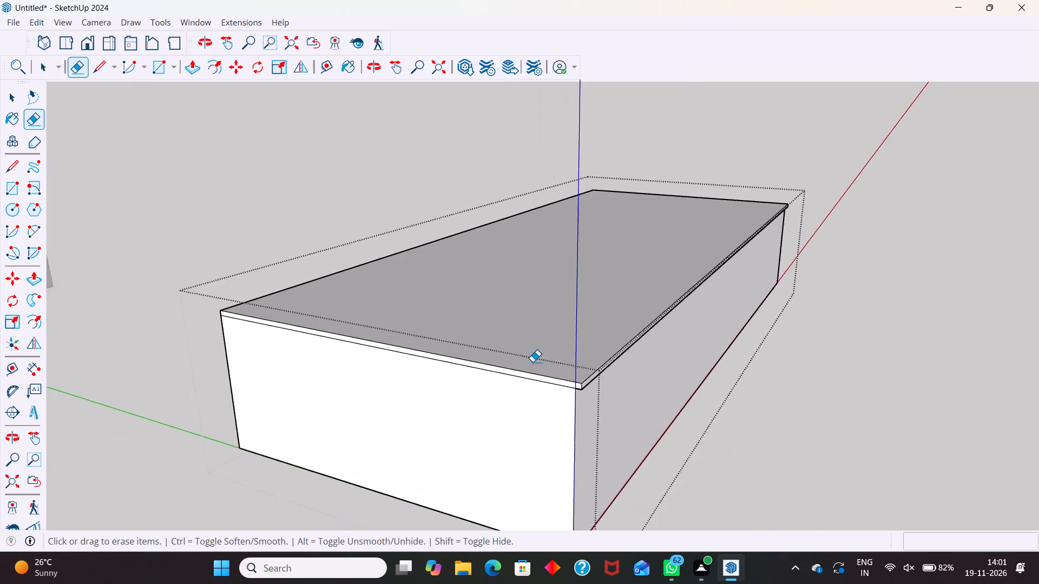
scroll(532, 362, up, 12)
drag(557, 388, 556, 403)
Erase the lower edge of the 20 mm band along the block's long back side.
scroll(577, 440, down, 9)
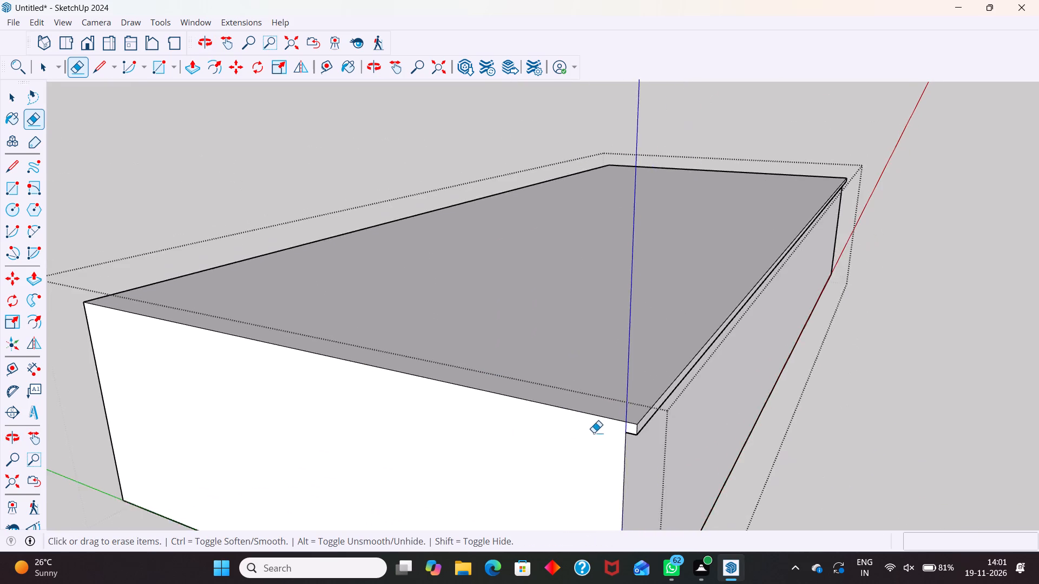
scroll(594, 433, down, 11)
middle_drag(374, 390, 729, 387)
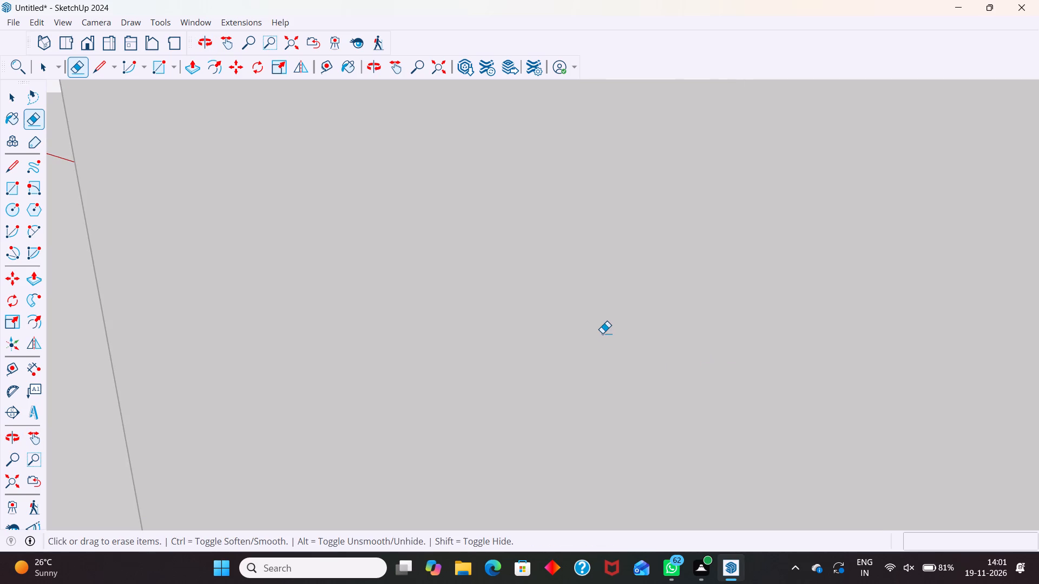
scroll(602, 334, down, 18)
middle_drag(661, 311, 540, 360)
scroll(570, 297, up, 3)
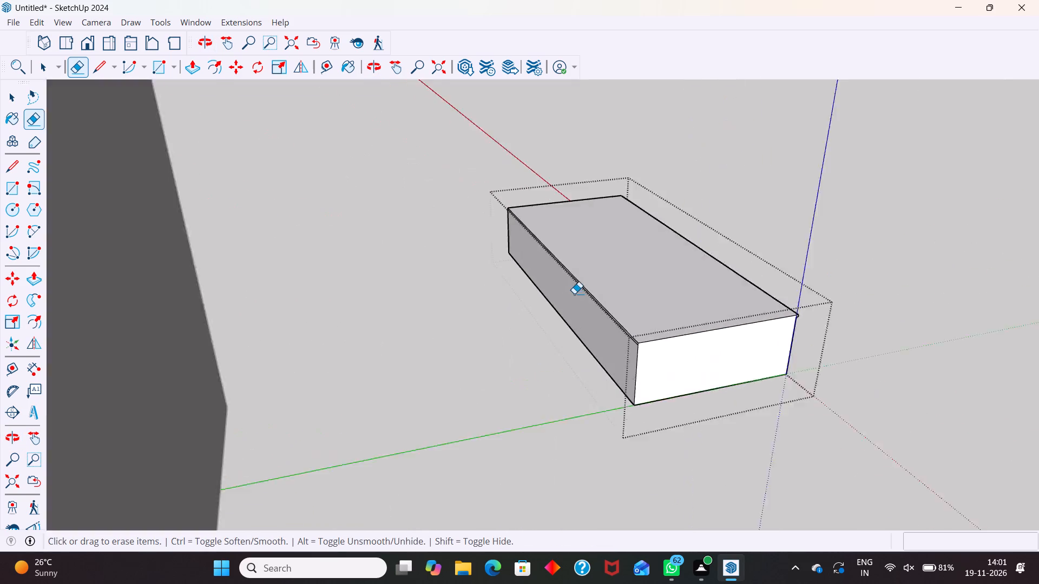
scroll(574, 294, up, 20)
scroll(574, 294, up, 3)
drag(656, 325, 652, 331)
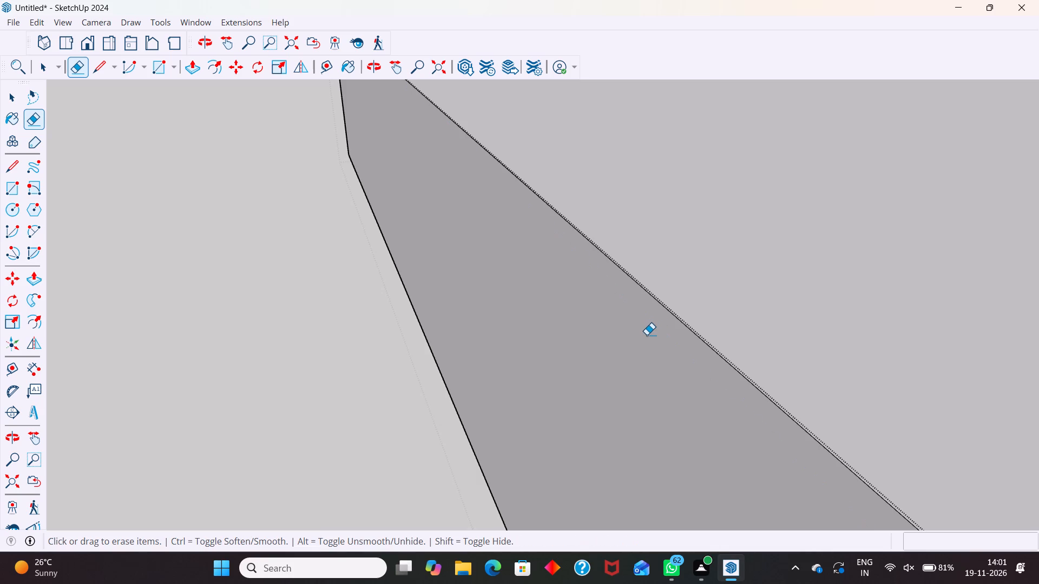
Examine the block's top face and overhanging lip from several sides, leaving and reopening the group and selecting individual faces.
key(space)
scroll(581, 353, down, 20)
scroll(581, 353, down, 7)
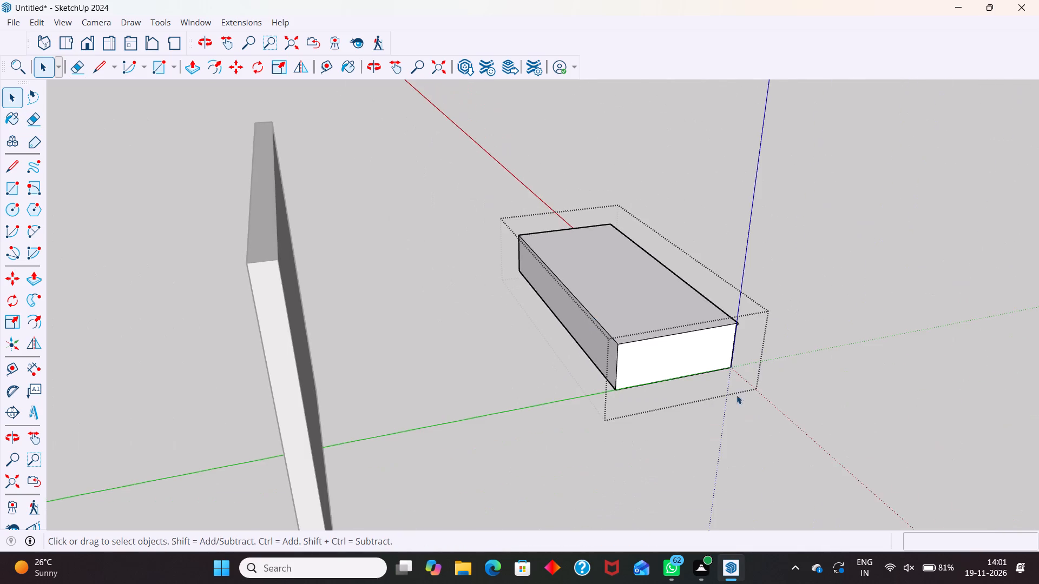
middle_drag(733, 396, 366, 352)
scroll(534, 350, down, 4)
middle_drag(683, 434, 516, 408)
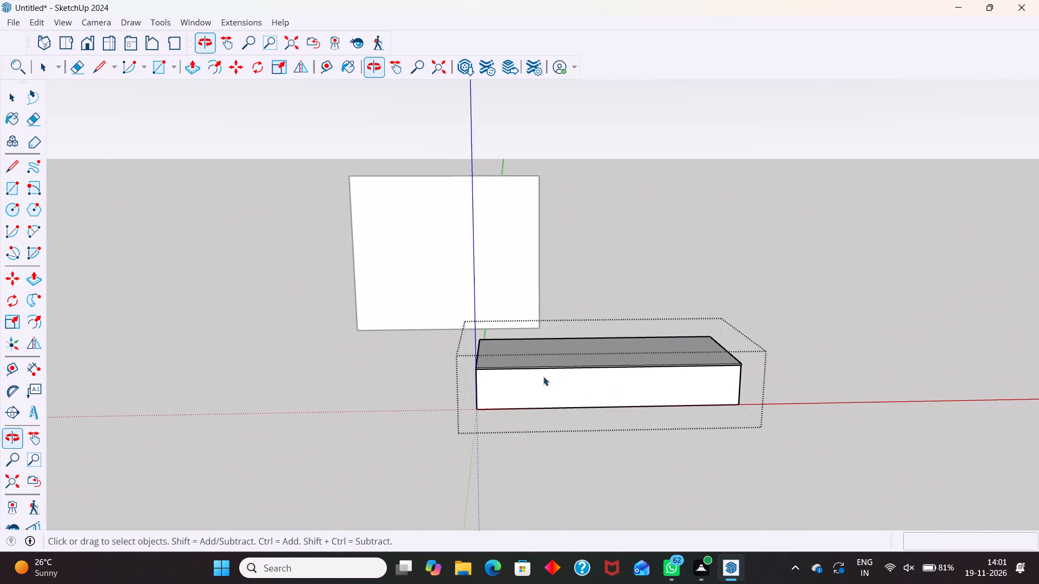
scroll(596, 393, up, 5)
click(329, 444)
scroll(445, 369, up, 5)
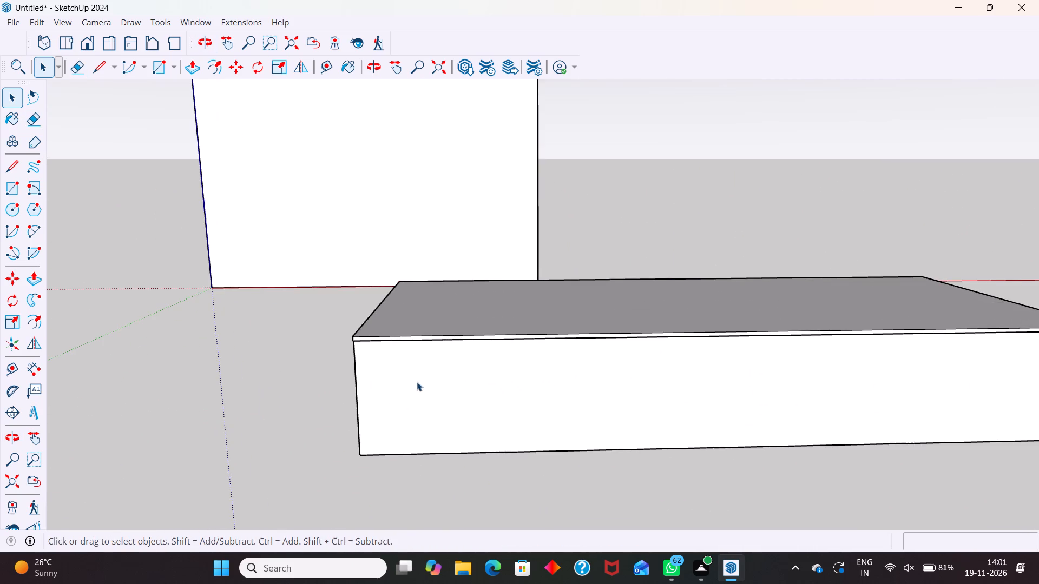
middle_drag(417, 382, 498, 306)
middle_drag(543, 296, 540, 313)
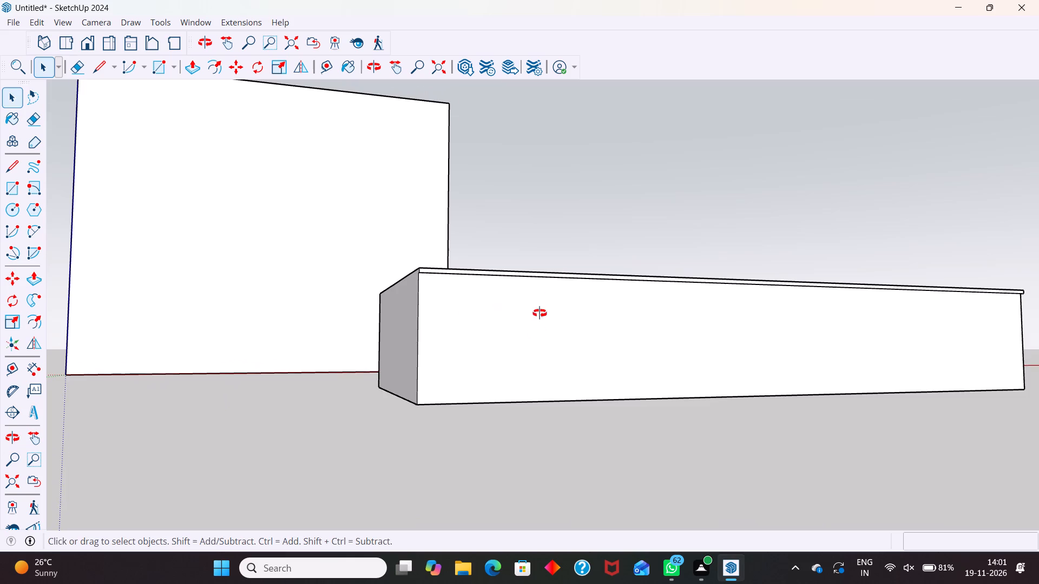
middle_drag(540, 313, 442, 439)
click(522, 356)
double_click(521, 369)
click(522, 383)
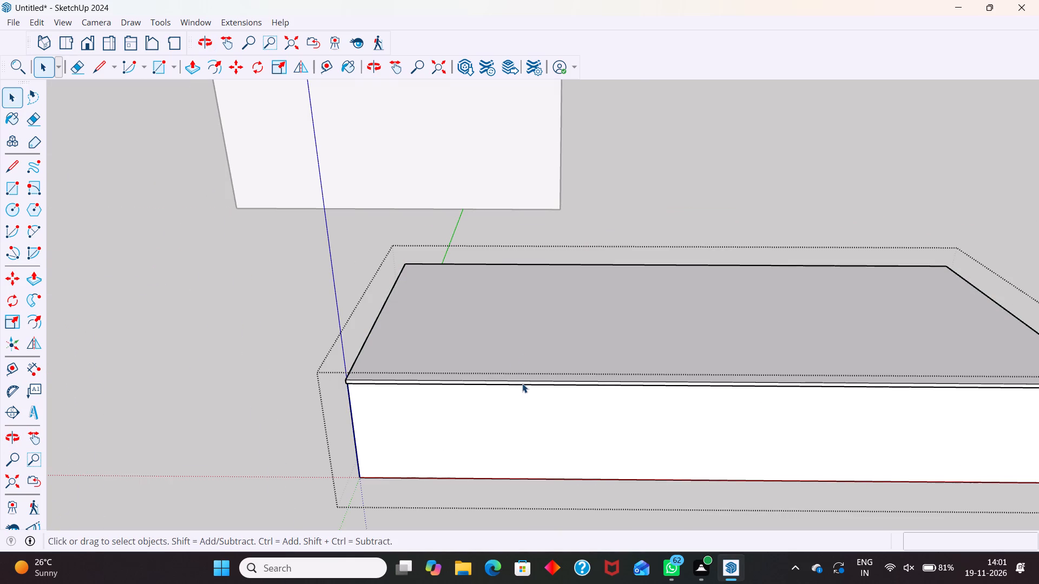
click(523, 379)
scroll(523, 378, up, 4)
click(519, 376)
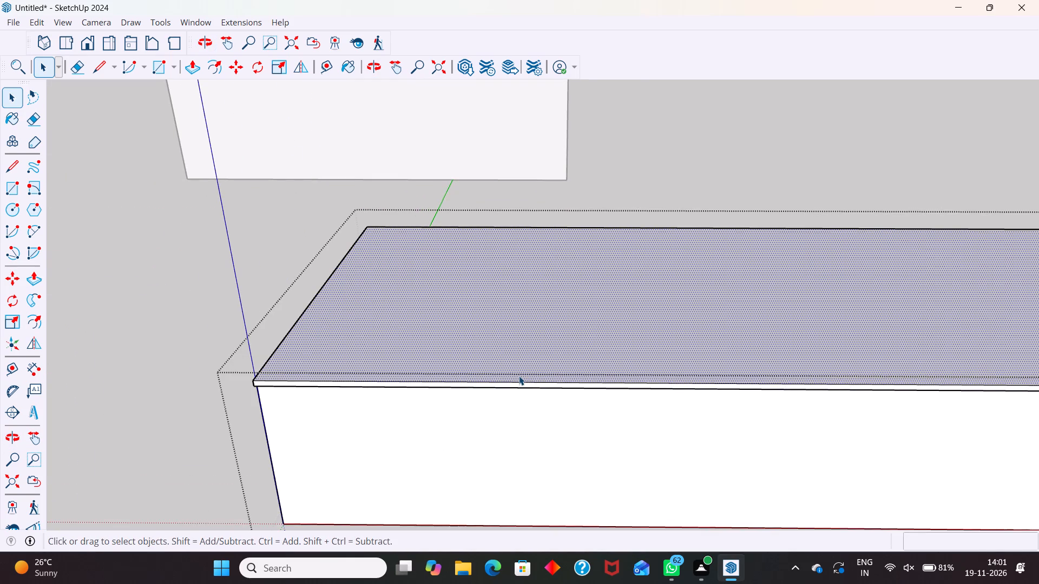
scroll(521, 380, up, 3)
click(529, 388)
scroll(475, 365, down, 3)
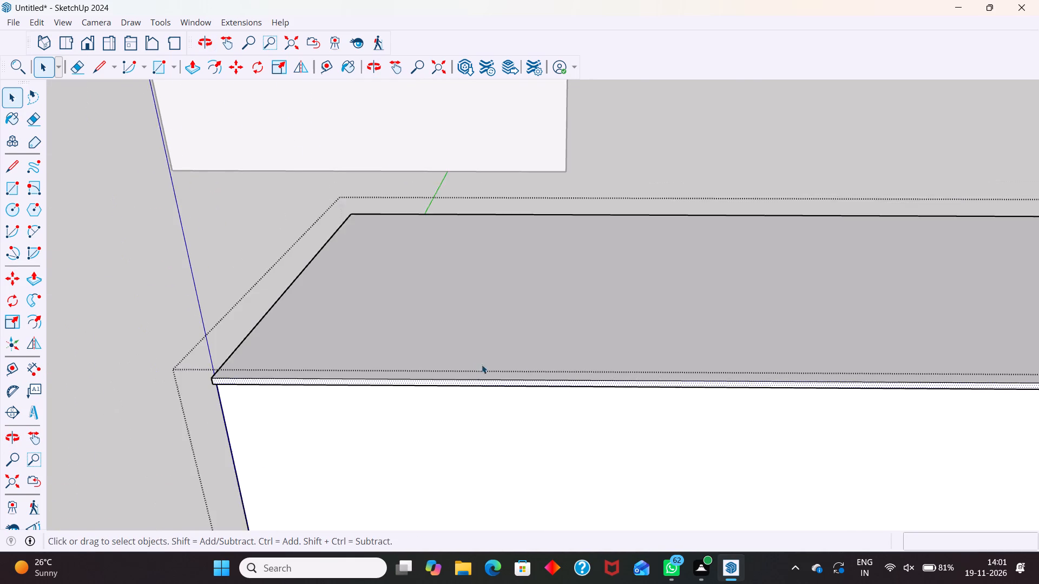
click(489, 361)
middle_drag(371, 386, 629, 333)
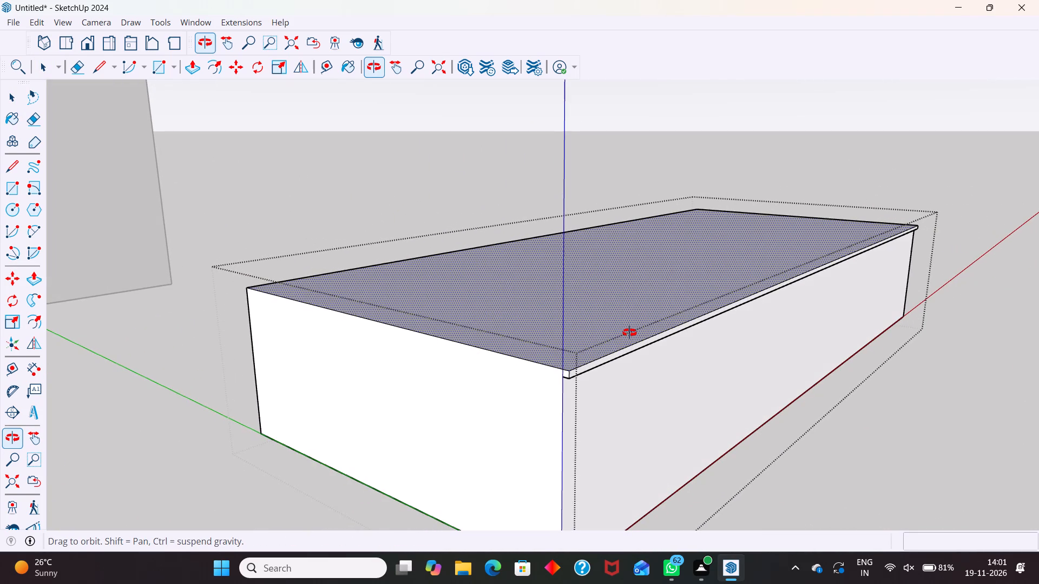
middle_drag(629, 333, 629, 333)
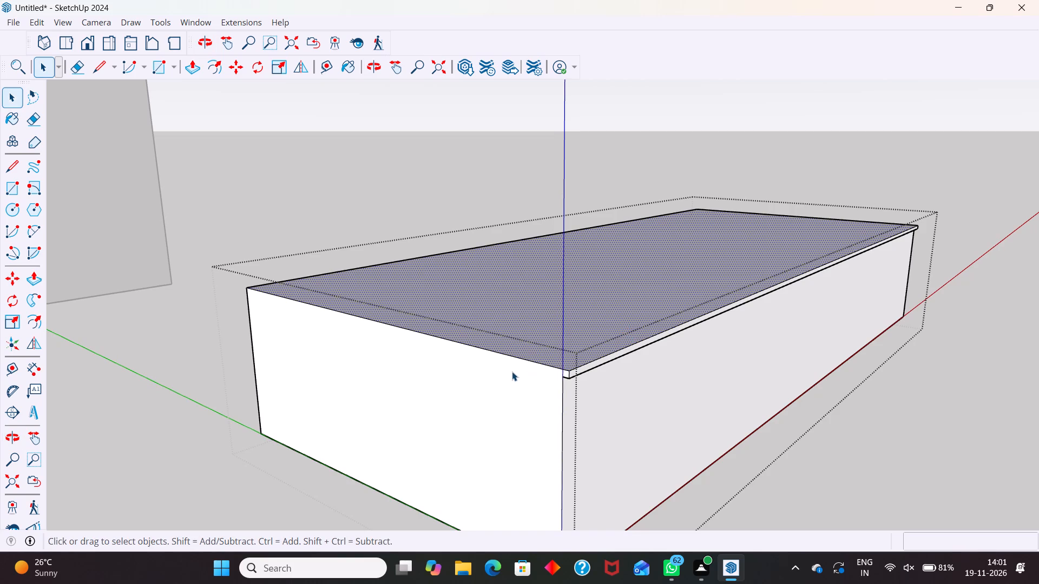
Undo the edge erasures around the block to bring back the 20 mm band on its end faces.
key(ctrl+z)
key(ctrl+z)
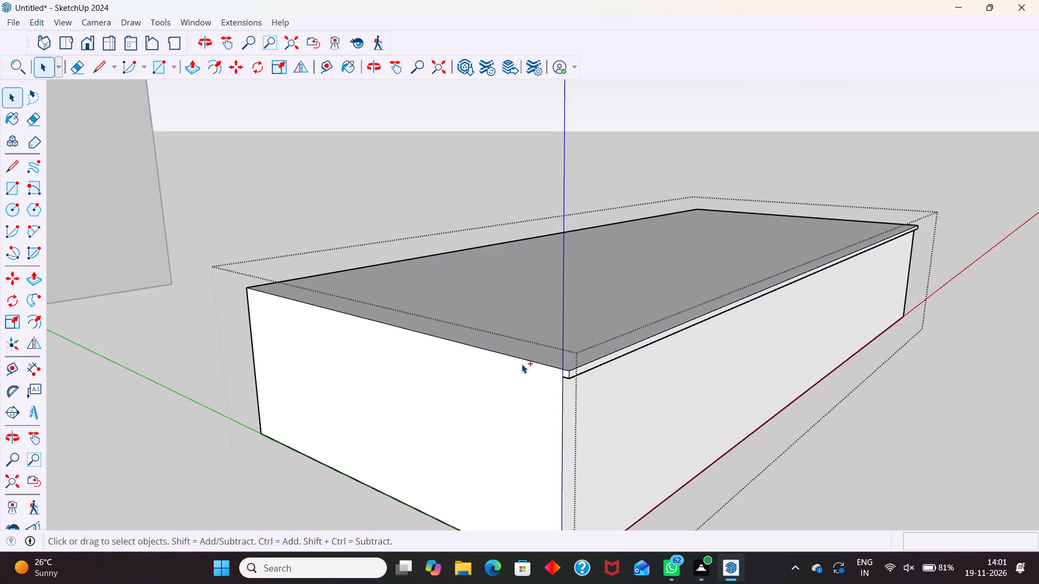
key(ctrl+z)
key(ctrl+z)
scroll(518, 360, down, 6)
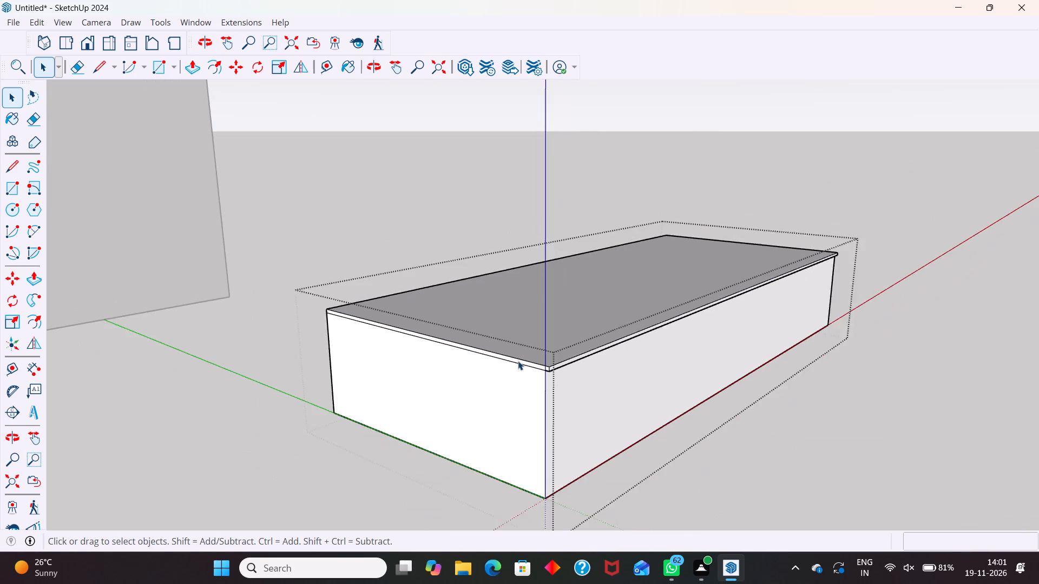
scroll(518, 361, down, 1)
ctrl+middle_drag(639, 395, 415, 428)
key(ctrl+z)
scroll(519, 399, down, 3)
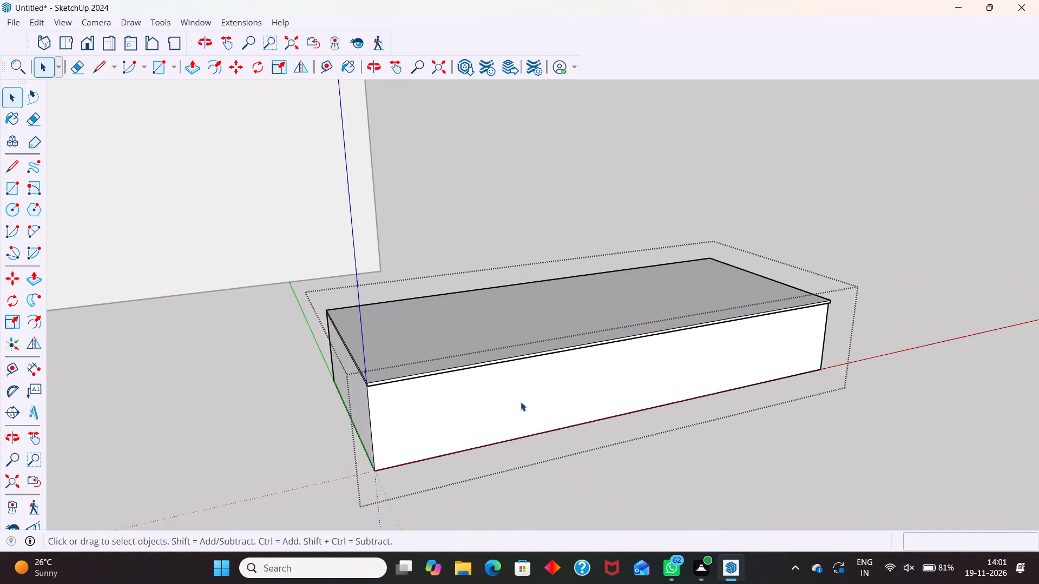
scroll(521, 402, down, 3)
middle_drag(665, 444, 317, 440)
key(ctrl+z)
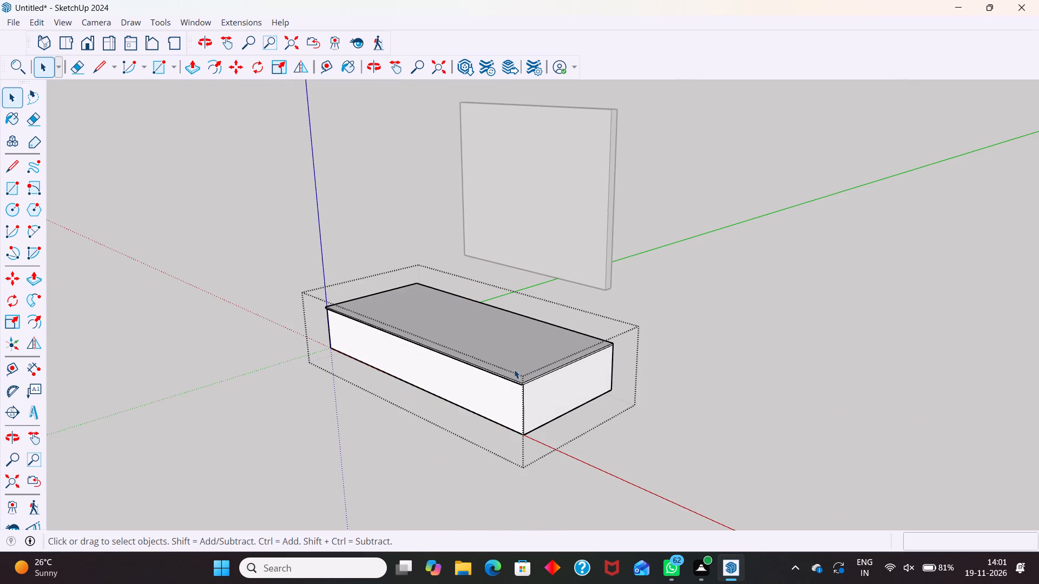
Examine the 20 mm band and the overhanging lip at the block's front corner and end face.
scroll(560, 351, up, 10)
scroll(426, 440, up, 6)
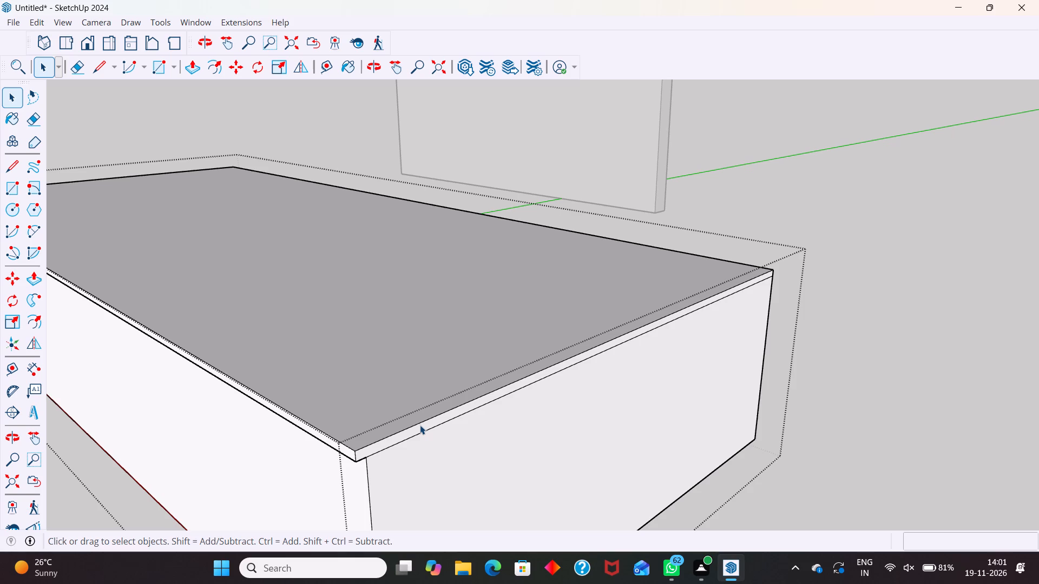
scroll(451, 356, down, 11)
scroll(465, 218, down, 11)
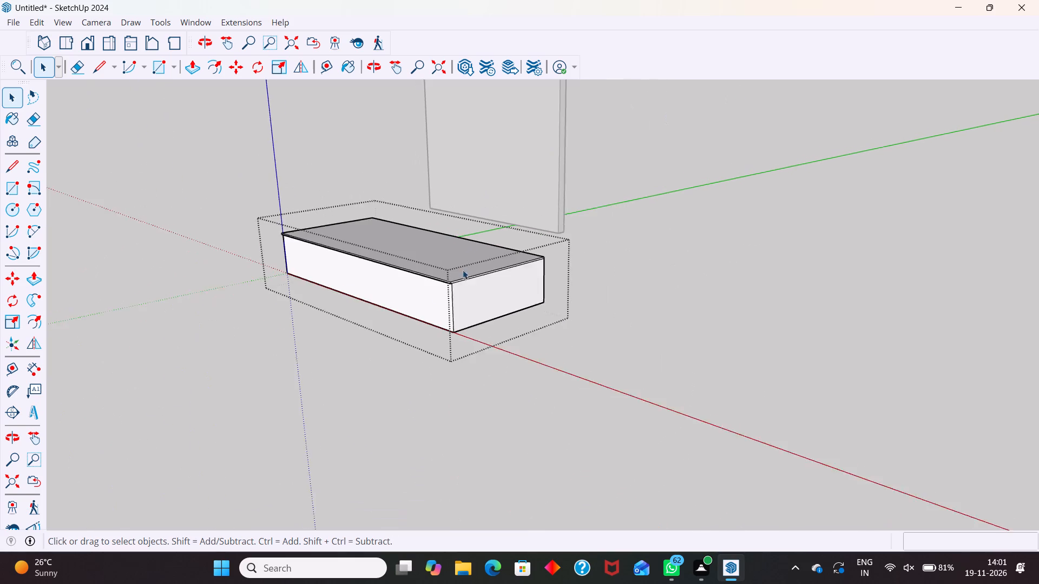
scroll(463, 270, down, 1)
middle_drag(417, 307, 550, 283)
scroll(562, 242, up, 6)
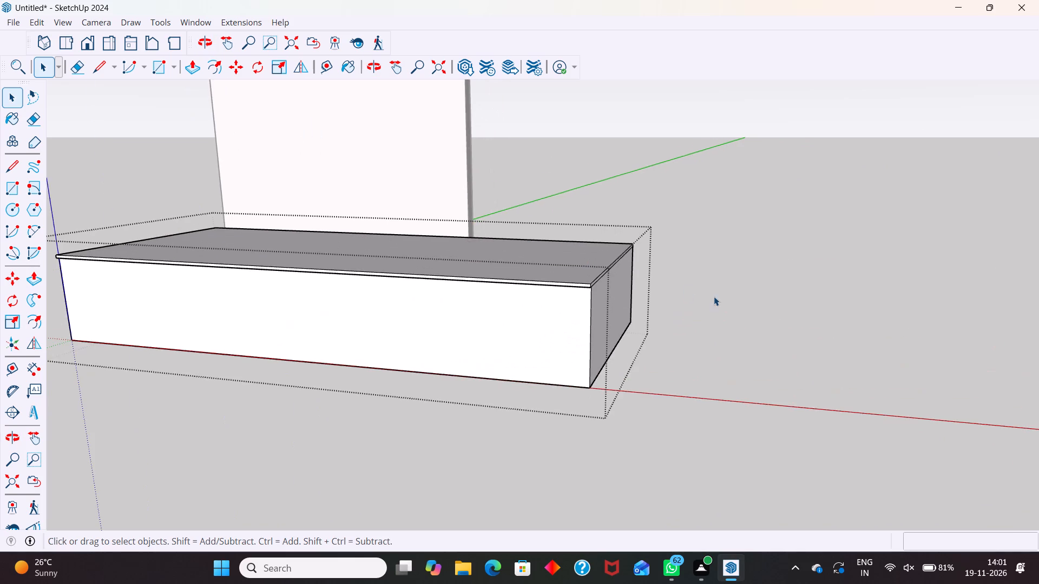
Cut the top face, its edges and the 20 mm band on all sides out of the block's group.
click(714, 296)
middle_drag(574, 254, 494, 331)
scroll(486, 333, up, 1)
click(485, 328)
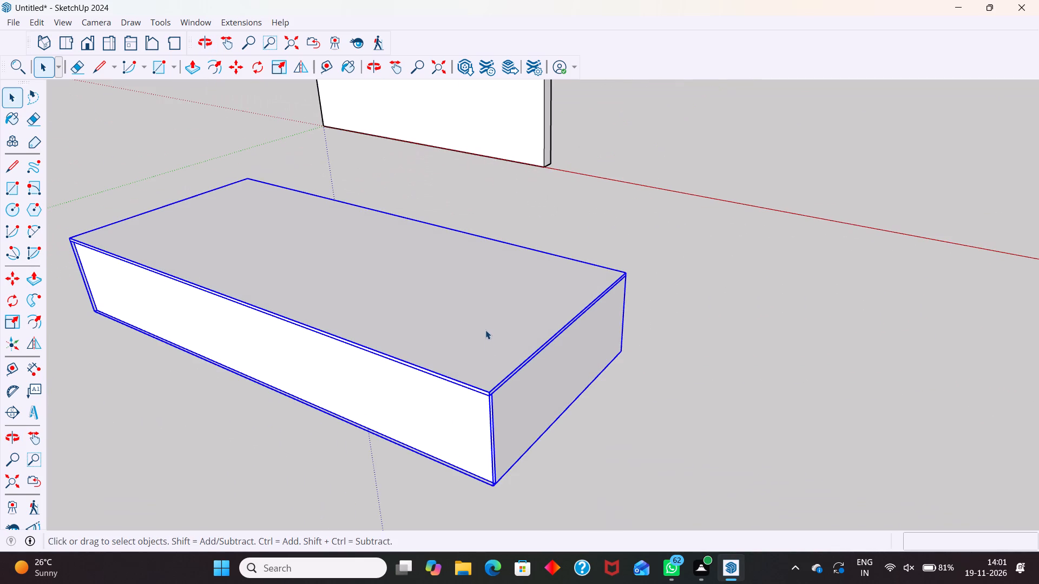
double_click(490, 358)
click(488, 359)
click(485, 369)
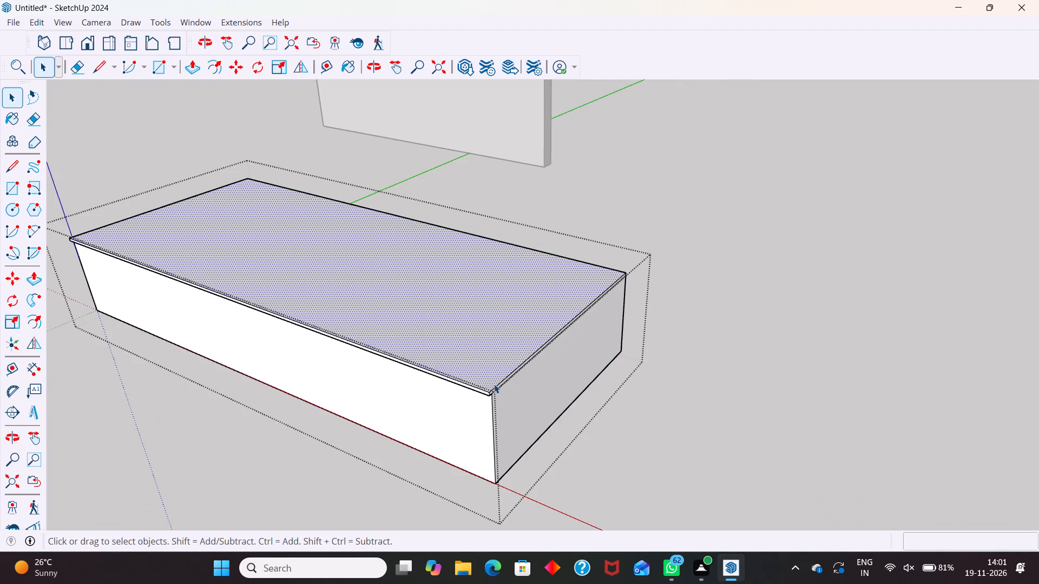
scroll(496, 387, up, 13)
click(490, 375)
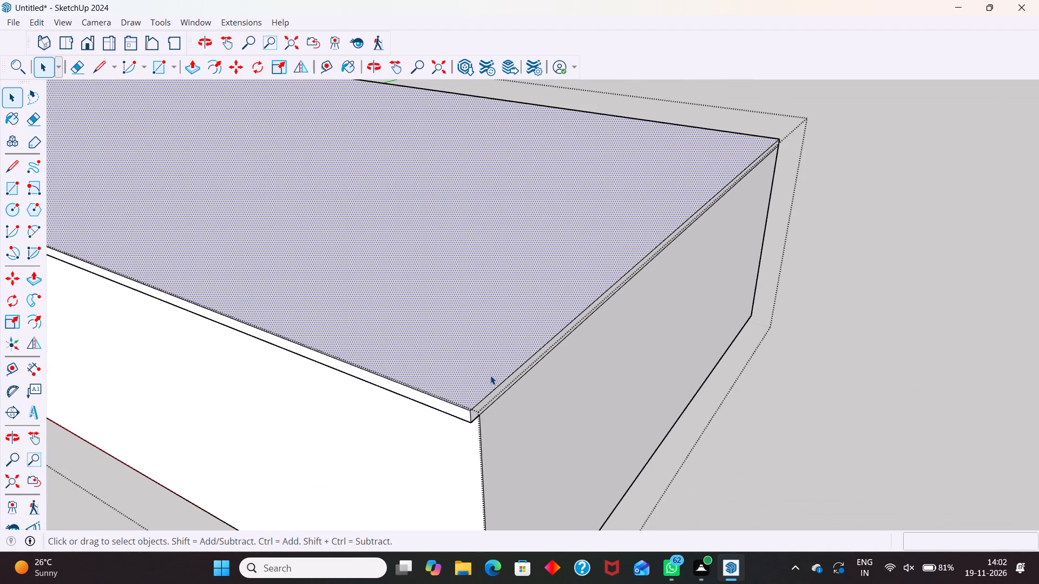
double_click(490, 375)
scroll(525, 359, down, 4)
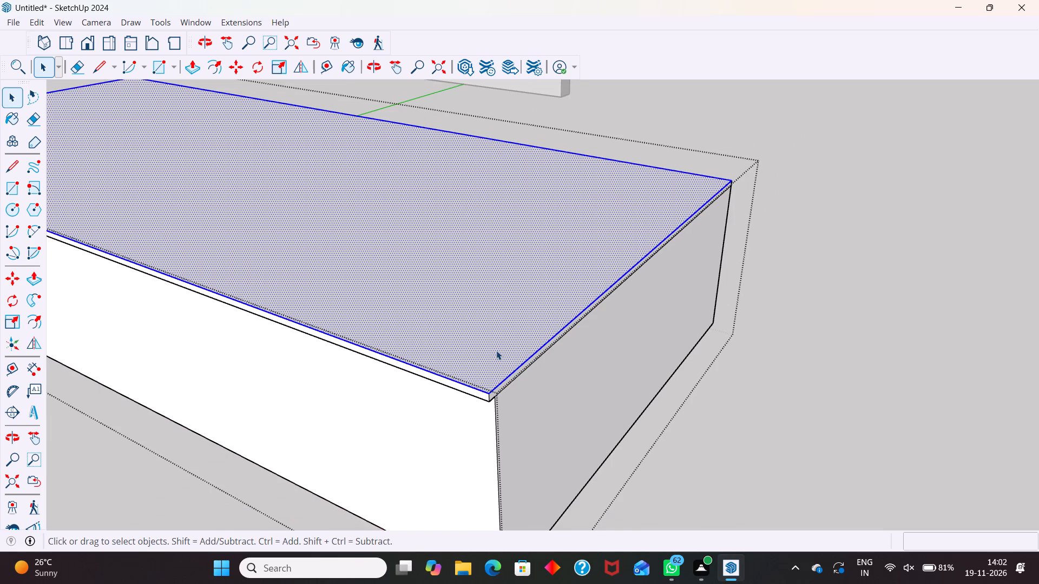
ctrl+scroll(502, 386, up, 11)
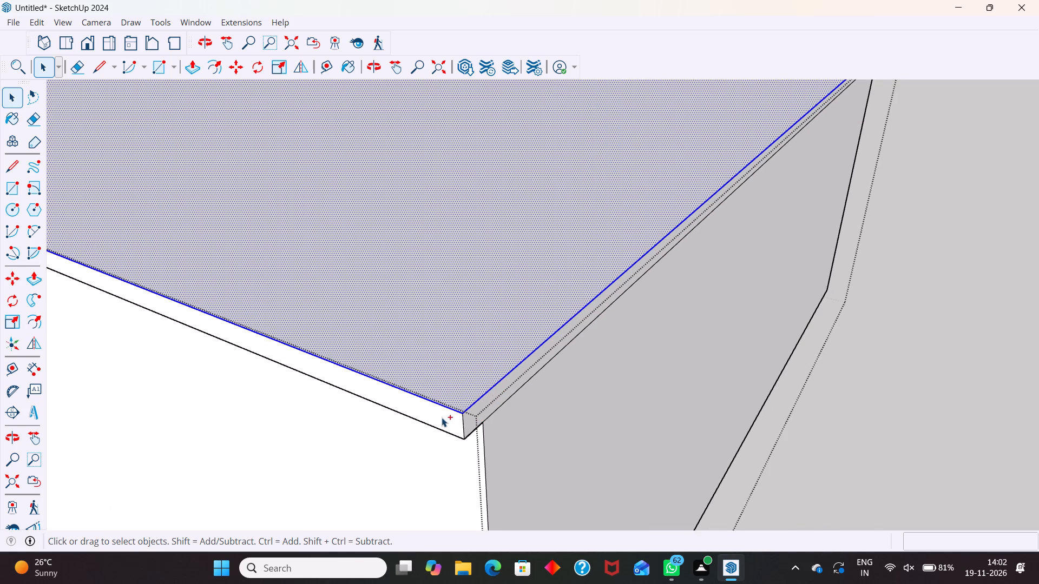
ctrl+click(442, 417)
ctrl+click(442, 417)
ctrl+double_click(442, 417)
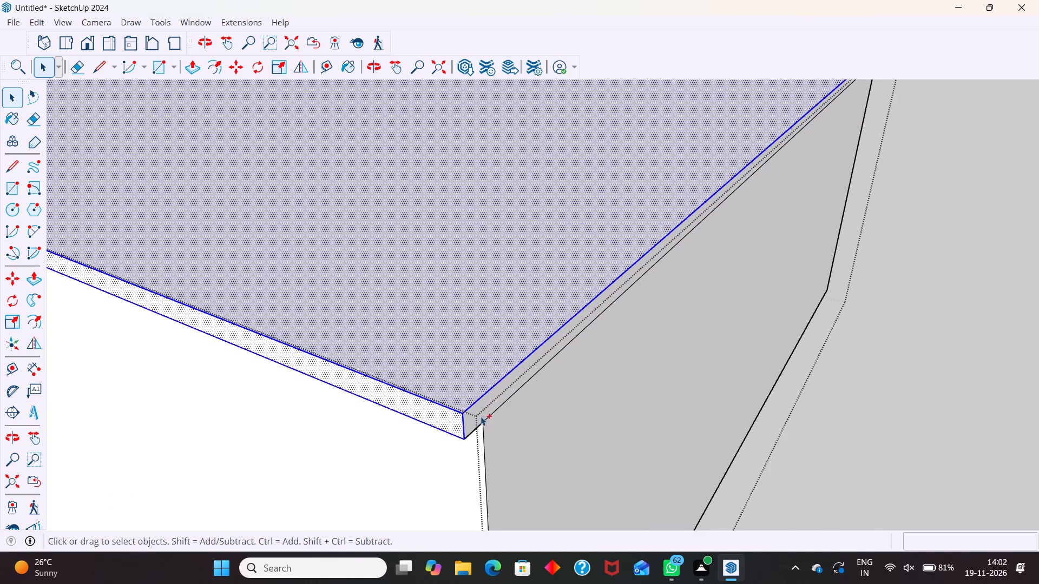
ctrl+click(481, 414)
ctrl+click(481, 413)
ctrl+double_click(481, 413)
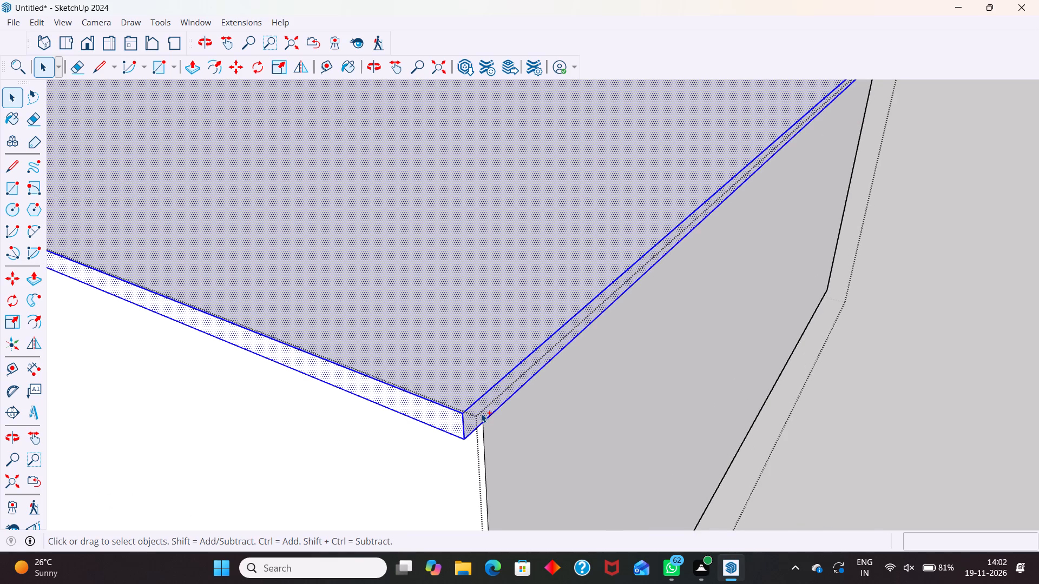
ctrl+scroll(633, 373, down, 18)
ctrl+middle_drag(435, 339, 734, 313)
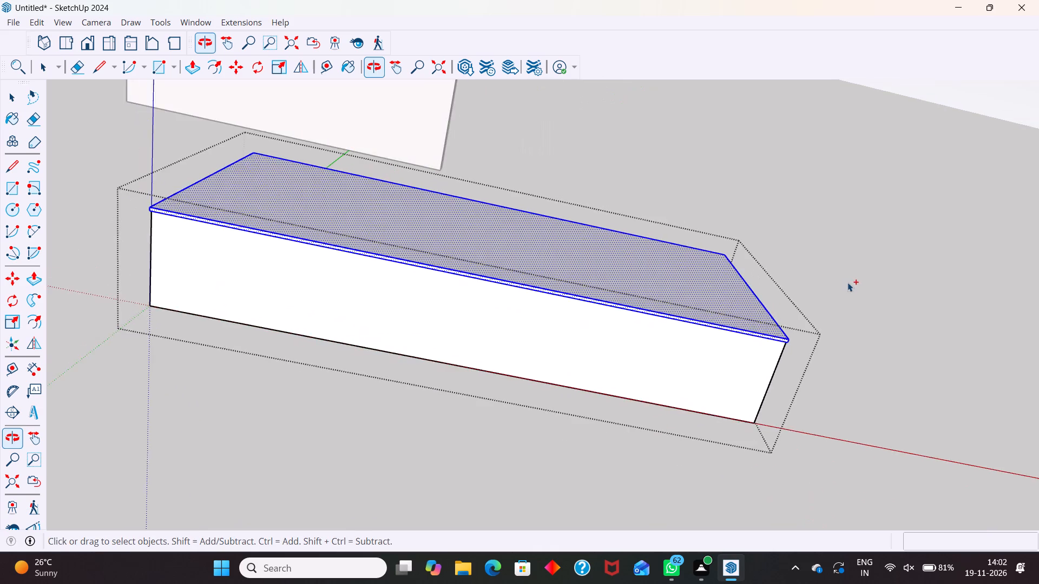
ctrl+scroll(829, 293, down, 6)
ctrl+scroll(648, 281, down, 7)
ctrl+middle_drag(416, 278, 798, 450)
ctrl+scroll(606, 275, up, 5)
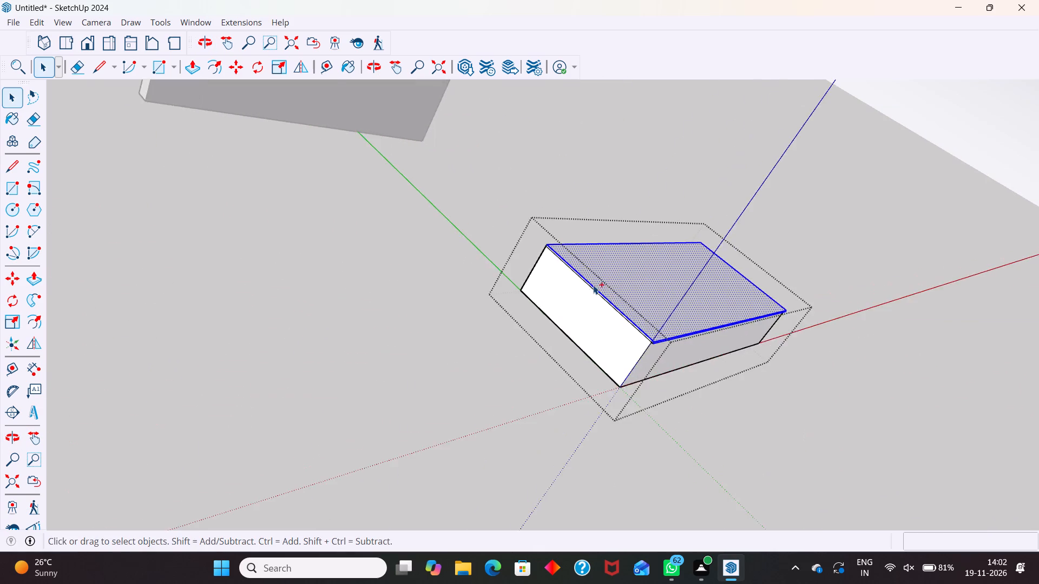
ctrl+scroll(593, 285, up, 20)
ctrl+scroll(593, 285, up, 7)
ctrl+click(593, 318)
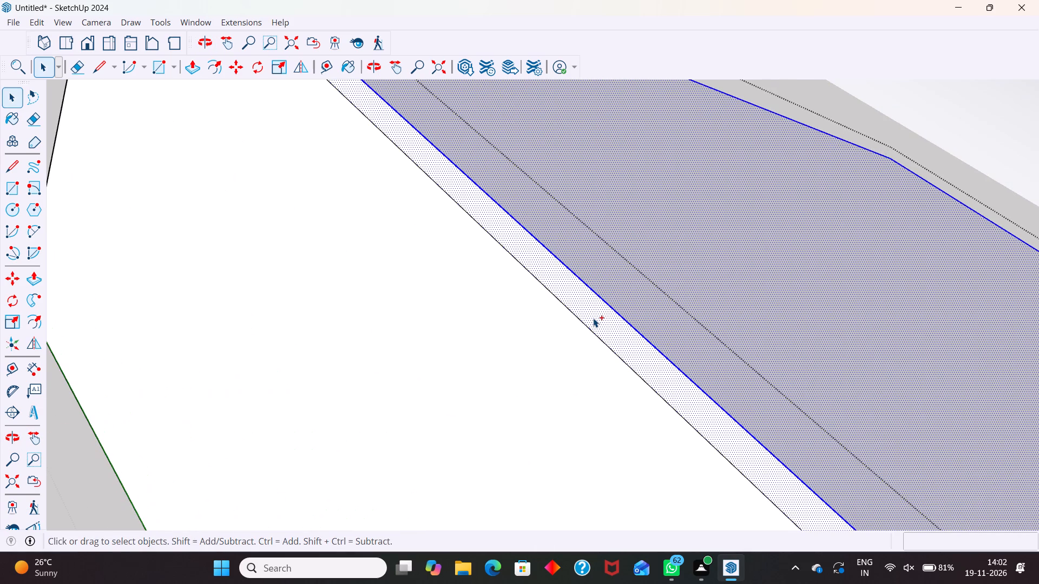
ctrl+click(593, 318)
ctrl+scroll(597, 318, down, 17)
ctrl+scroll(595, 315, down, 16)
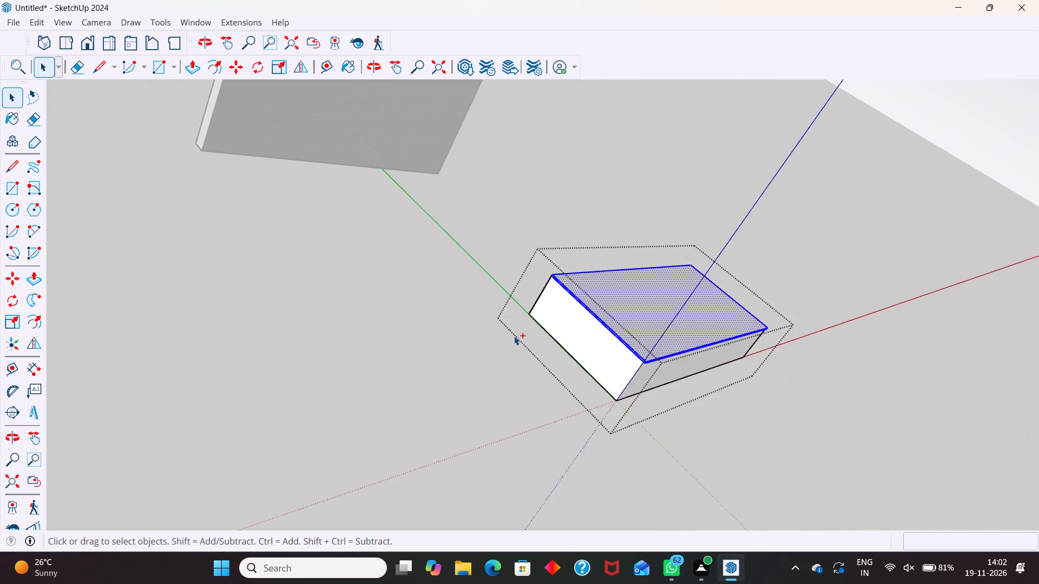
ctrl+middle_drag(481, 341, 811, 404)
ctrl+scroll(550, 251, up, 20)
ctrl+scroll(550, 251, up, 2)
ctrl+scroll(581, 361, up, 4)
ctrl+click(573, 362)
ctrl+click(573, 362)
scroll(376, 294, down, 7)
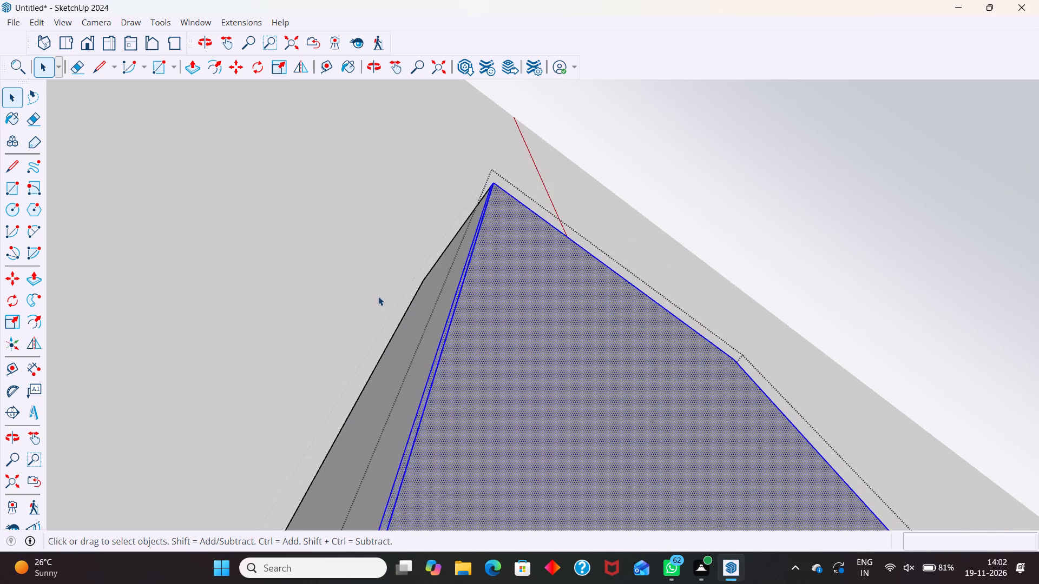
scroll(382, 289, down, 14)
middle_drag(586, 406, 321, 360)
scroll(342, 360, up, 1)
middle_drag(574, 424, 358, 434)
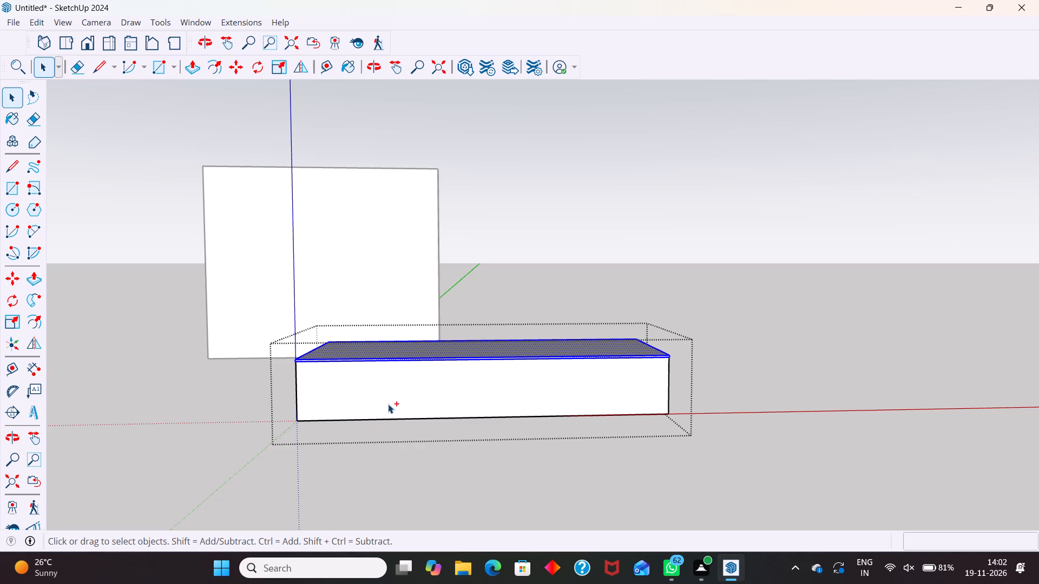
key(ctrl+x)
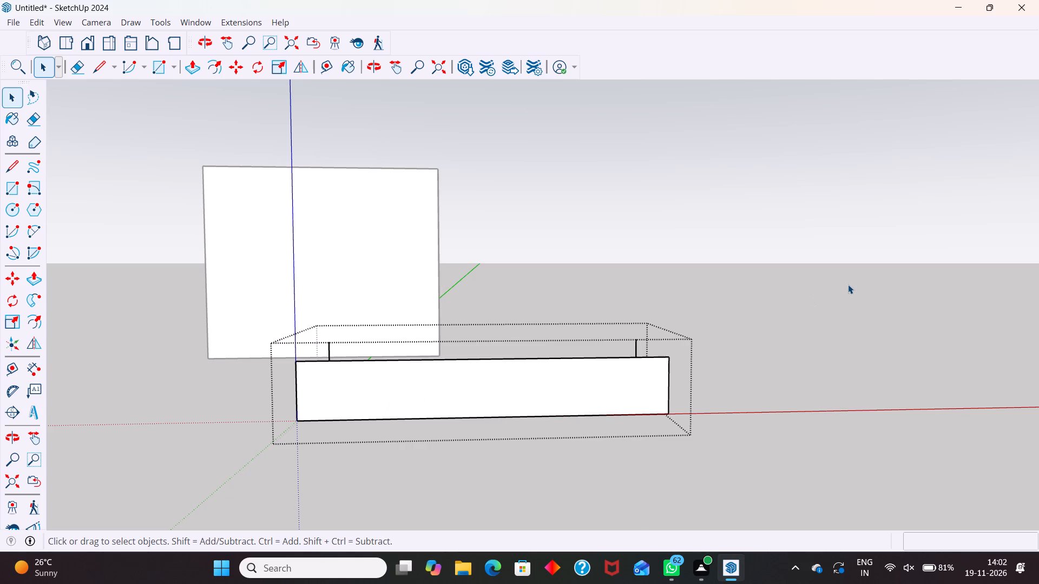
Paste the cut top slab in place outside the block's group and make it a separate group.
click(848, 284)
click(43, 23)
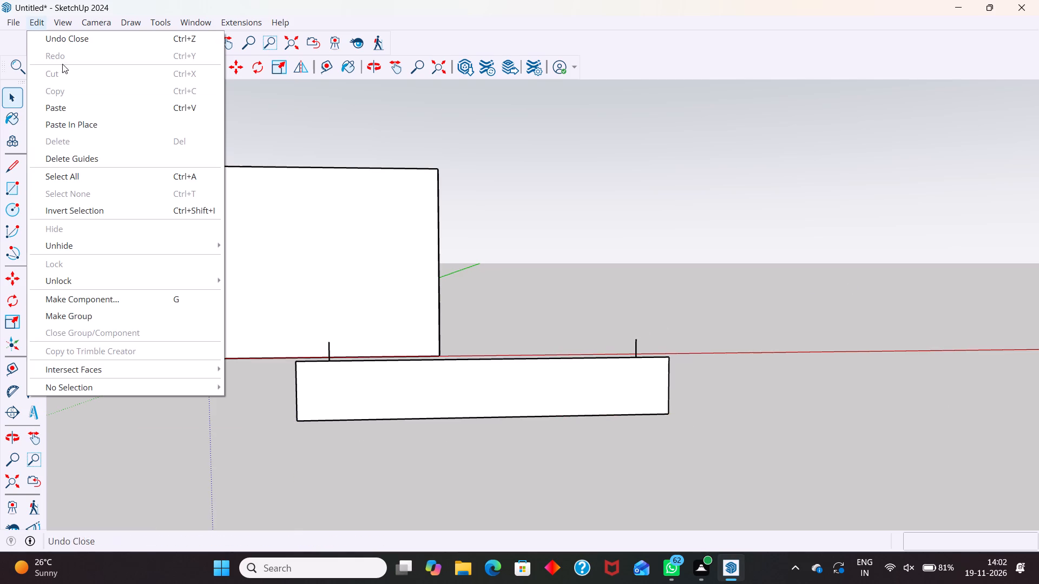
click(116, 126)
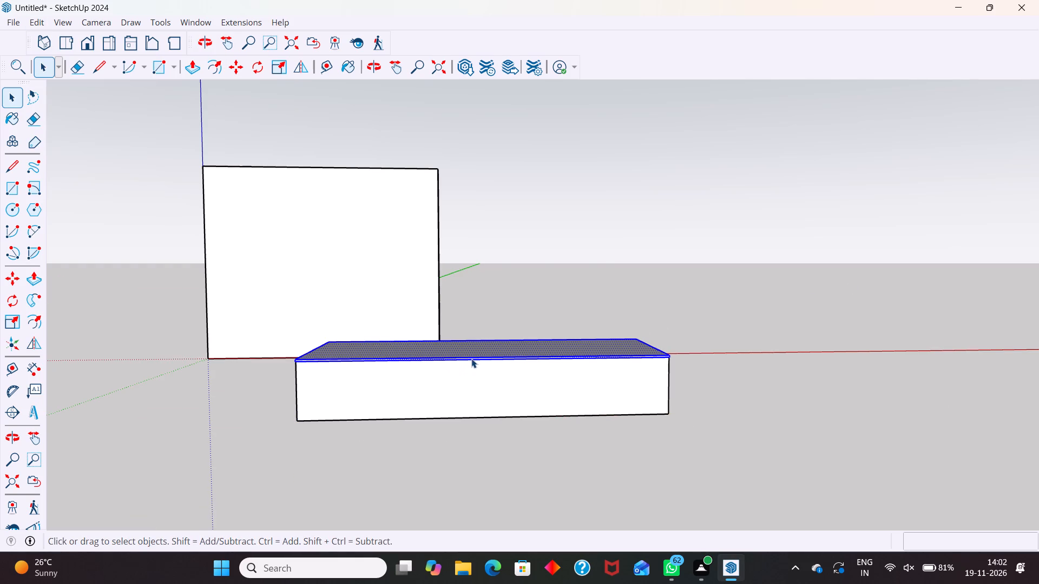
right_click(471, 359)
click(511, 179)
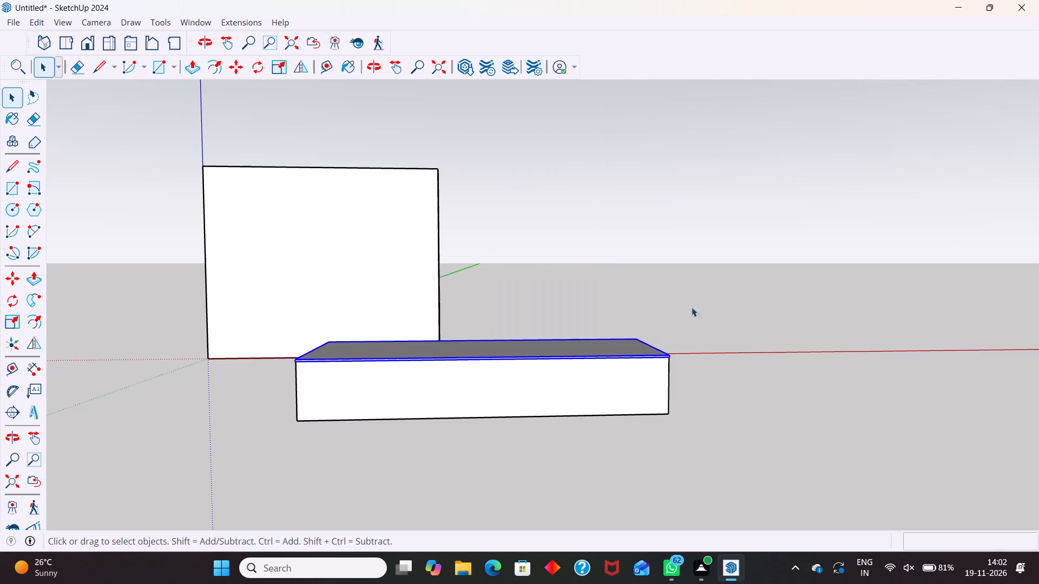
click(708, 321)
Examine the separated slab and the block by selecting each group in turn and viewing them from the block's end.
middle_drag(369, 339, 370, 420)
scroll(381, 408, up, 4)
click(386, 406)
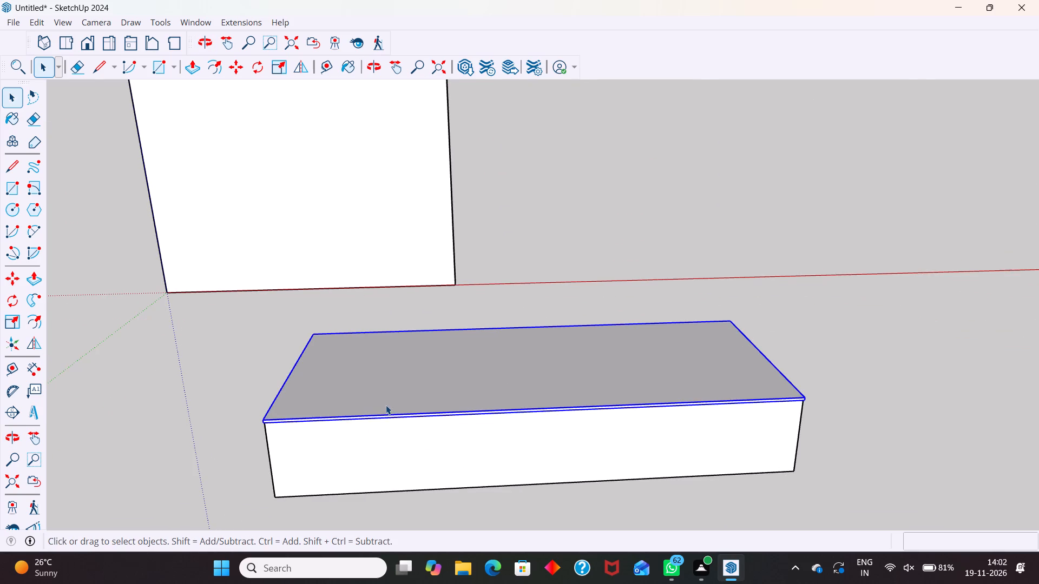
click(393, 456)
scroll(340, 408, up, 10)
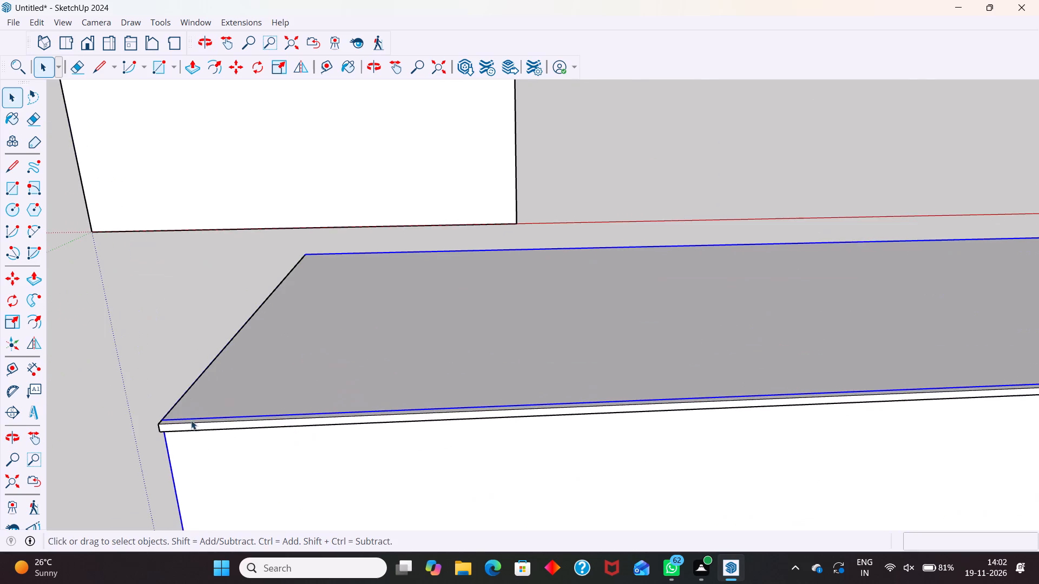
scroll(192, 419, up, 5)
click(193, 427)
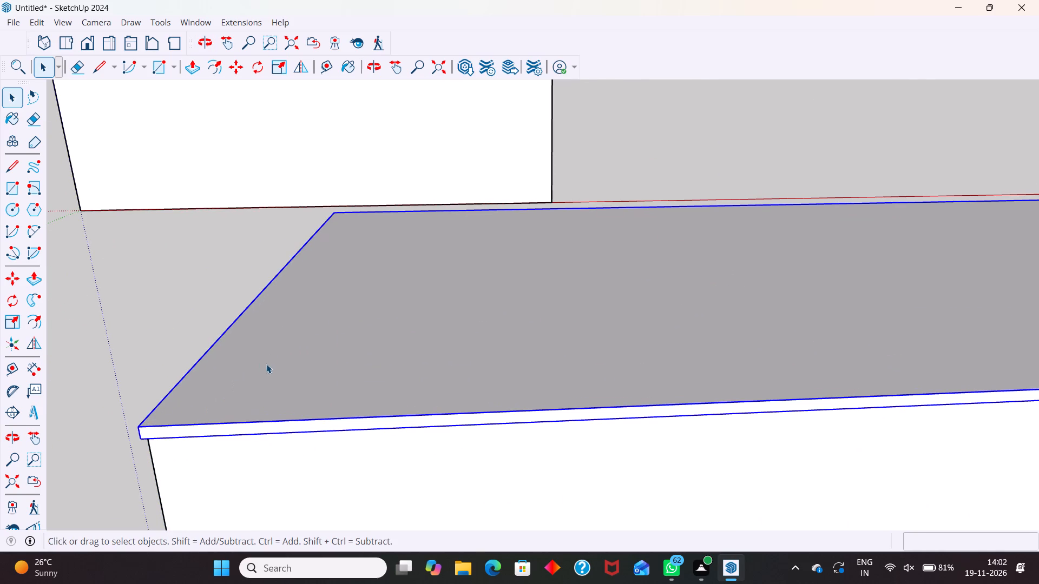
click(206, 472)
scroll(294, 353, down, 6)
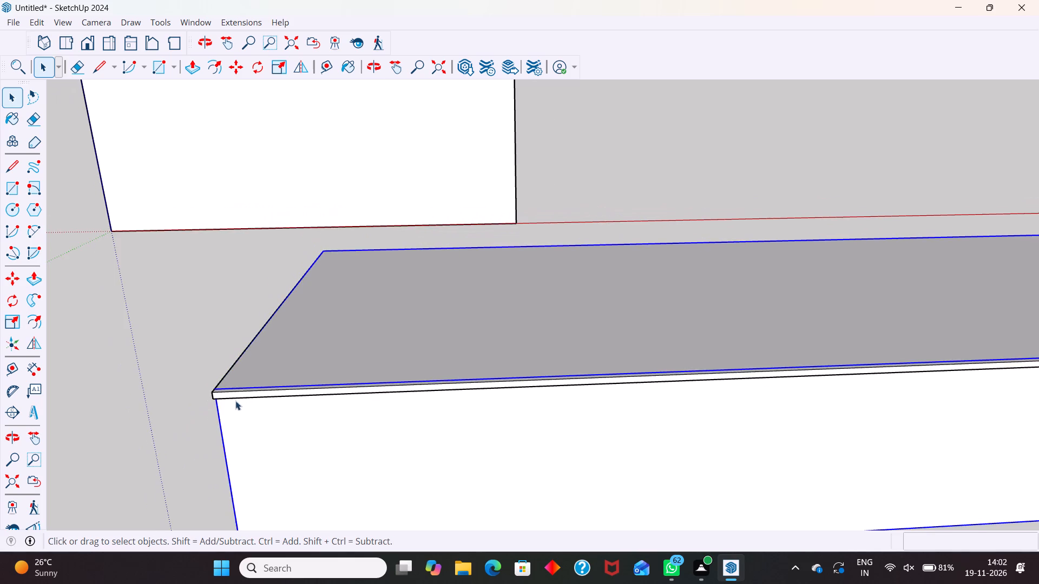
middle_drag(236, 401, 565, 290)
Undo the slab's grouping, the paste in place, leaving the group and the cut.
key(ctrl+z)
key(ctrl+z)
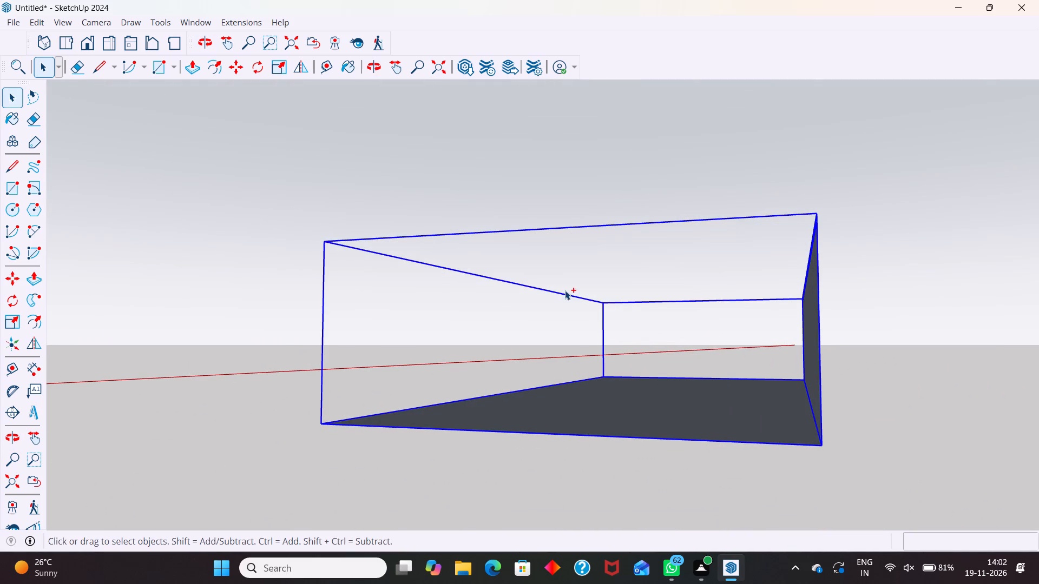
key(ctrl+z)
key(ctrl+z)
Examine the block's top face and front band by selecting each inside the group, and leave the group.
scroll(480, 317, down, 3)
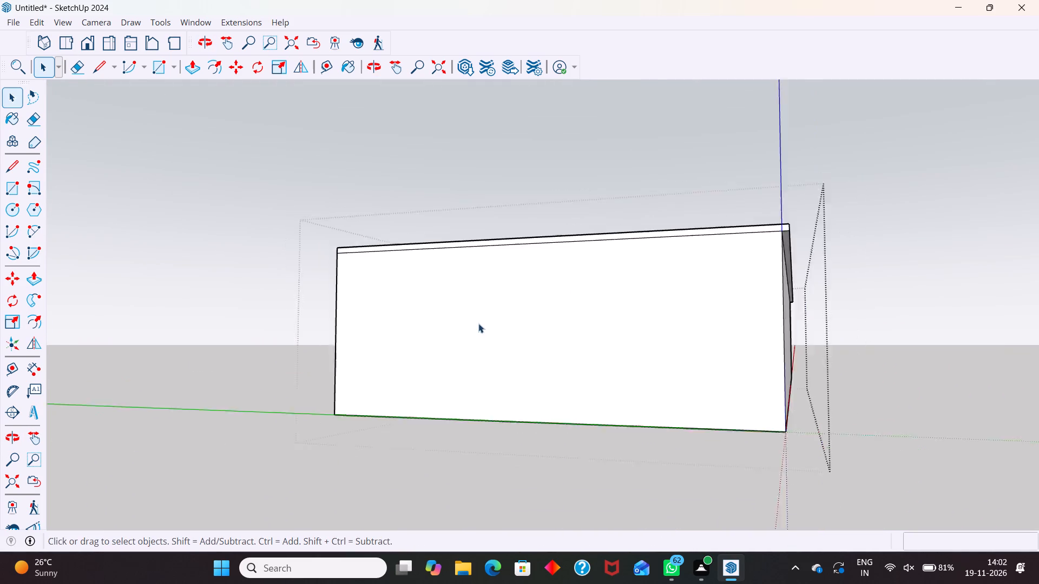
scroll(478, 323, down, 3)
middle_drag(731, 401, 351, 444)
scroll(533, 276, up, 4)
click(543, 331)
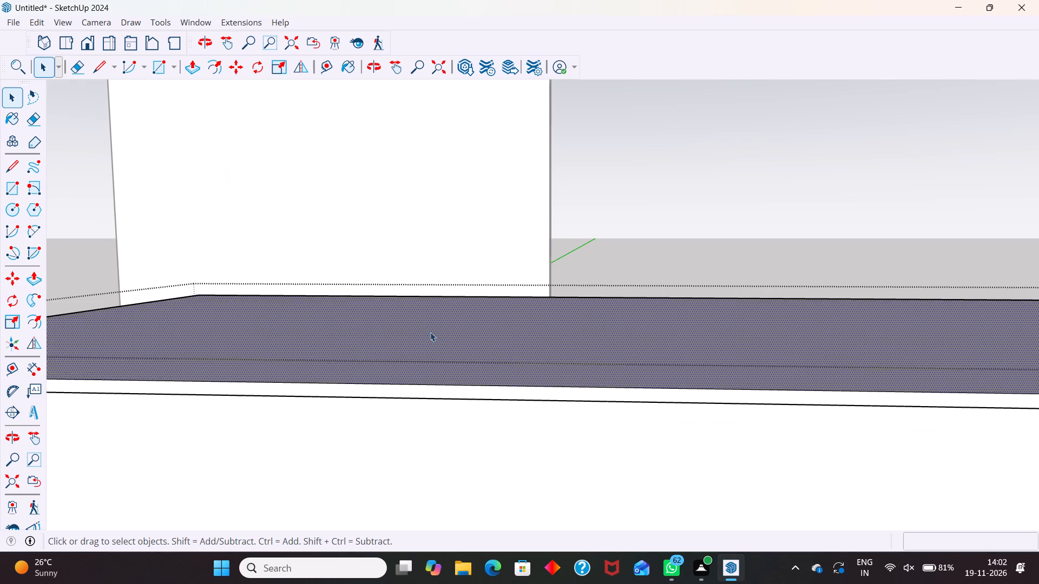
scroll(429, 336, down, 6)
scroll(460, 370, up, 5)
click(471, 363)
scroll(451, 355, down, 9)
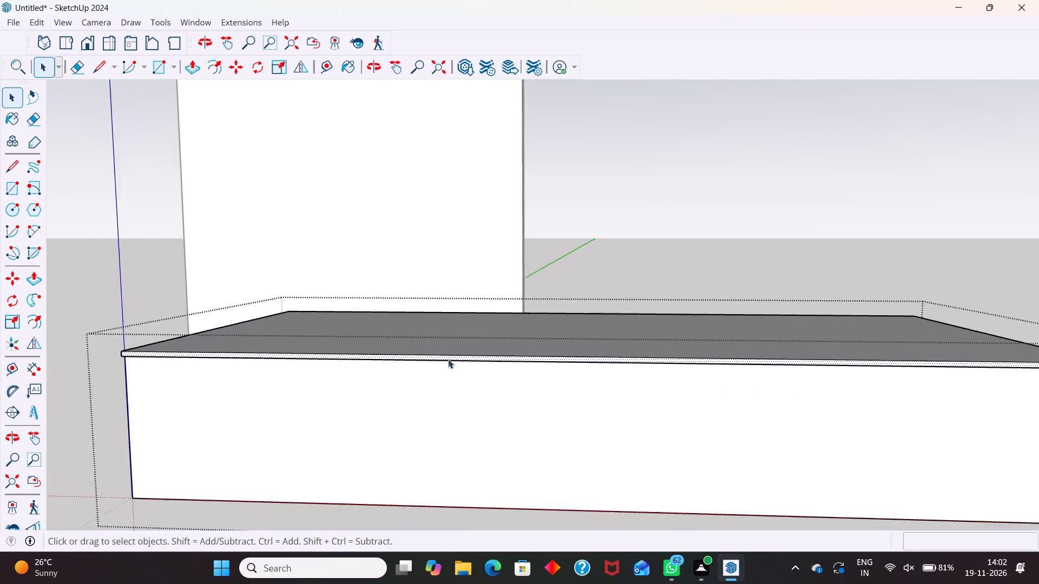
scroll(448, 359, down, 14)
click(439, 434)
Examine the overhanging lip along the block's front side and corner from above and below.
middle_drag(363, 341, 476, 339)
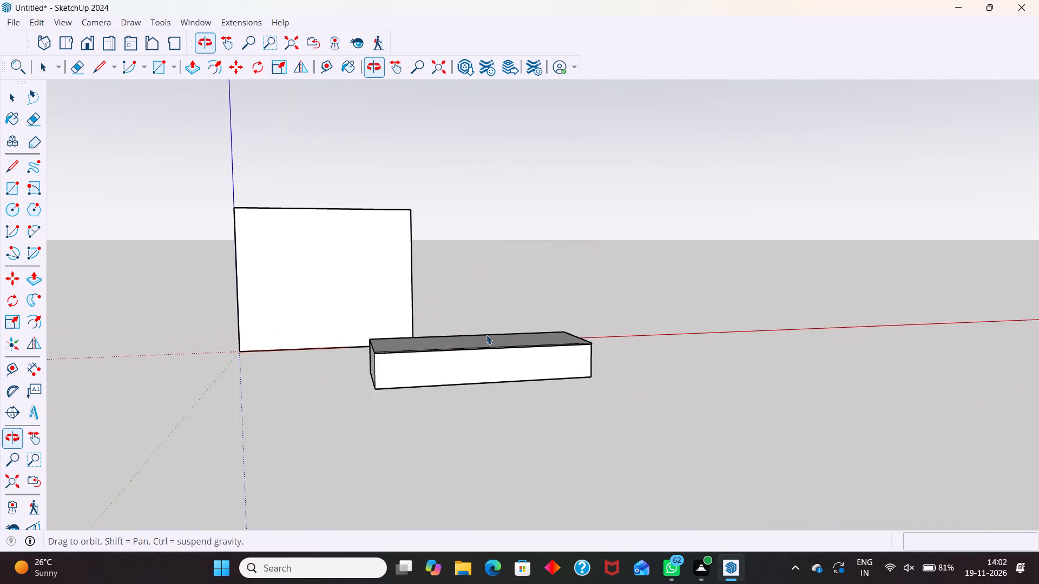
scroll(444, 369, up, 10)
middle_drag(396, 375, 379, 341)
scroll(384, 363, up, 1)
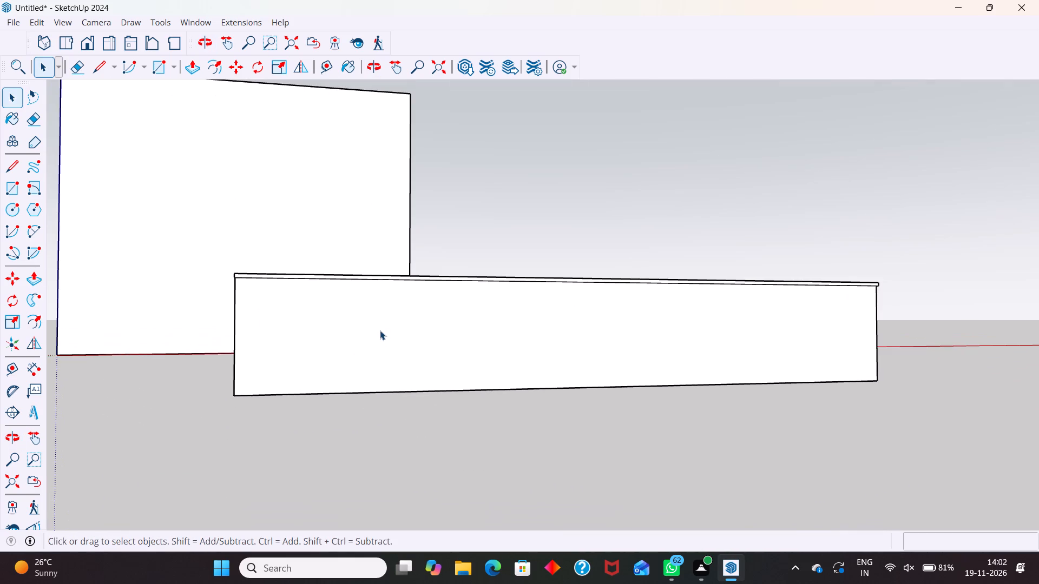
middle_drag(245, 308, 377, 341)
scroll(342, 327, up, 5)
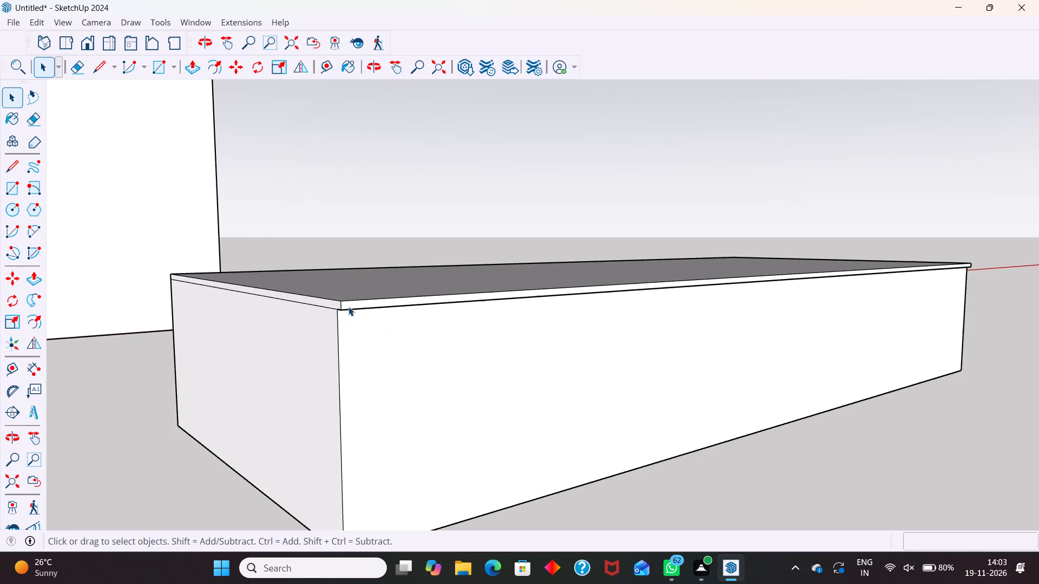
scroll(348, 307, up, 9)
middle_drag(325, 316, 285, 256)
scroll(289, 270, down, 7)
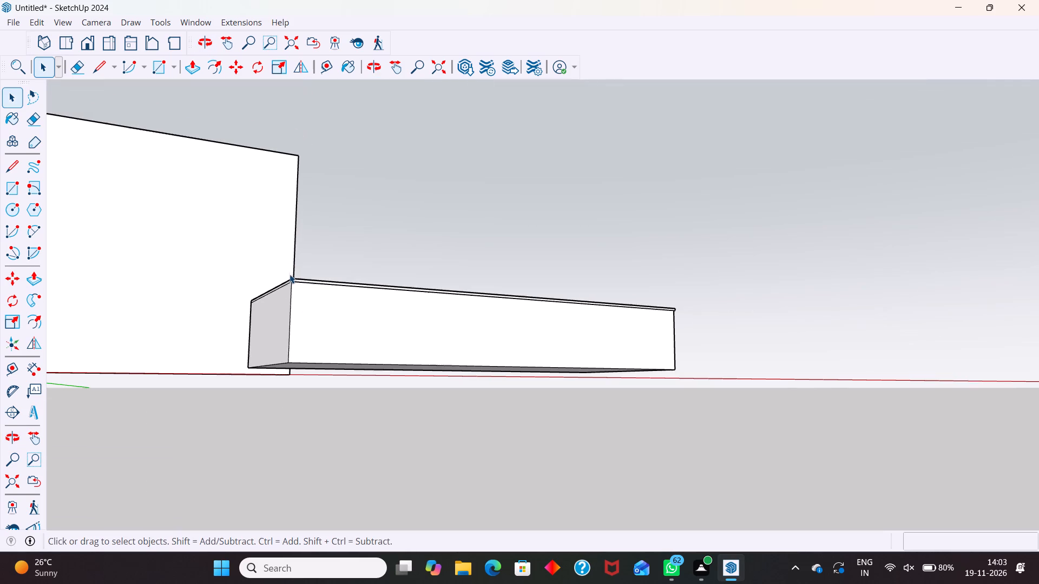
middle_drag(296, 262, 267, 333)
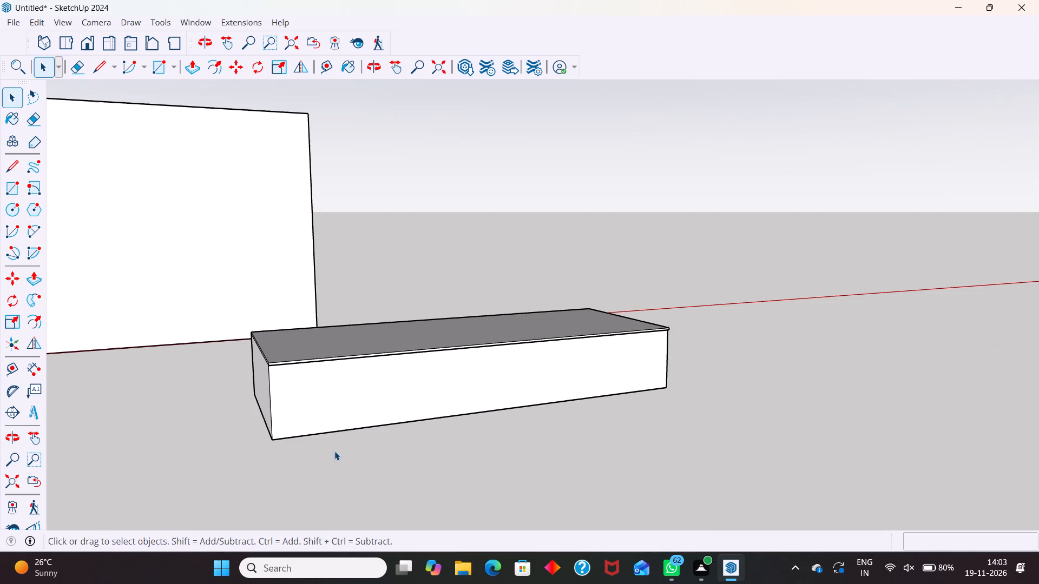
scroll(260, 341, up, 4)
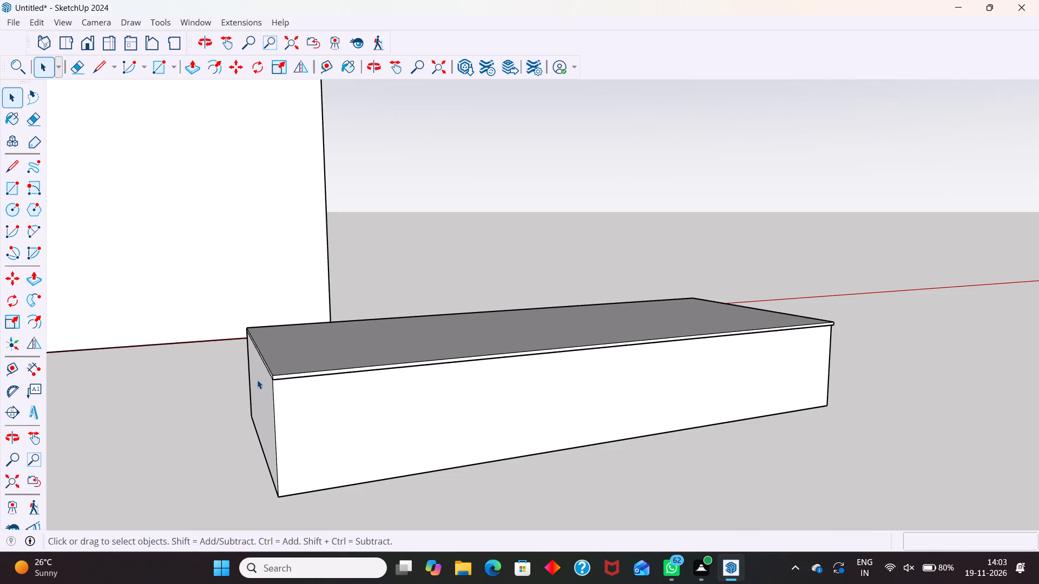
scroll(289, 276, down, 2)
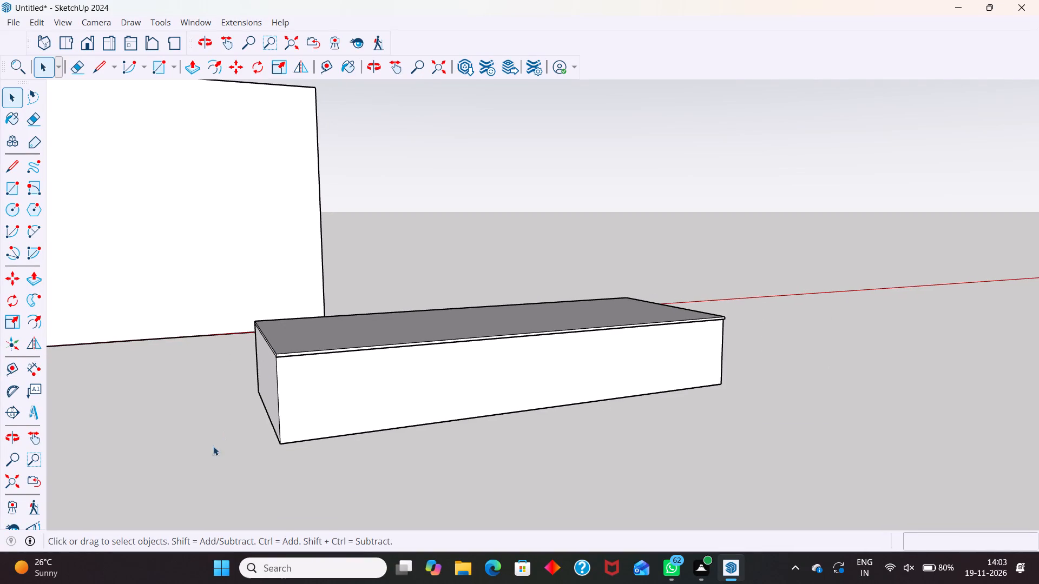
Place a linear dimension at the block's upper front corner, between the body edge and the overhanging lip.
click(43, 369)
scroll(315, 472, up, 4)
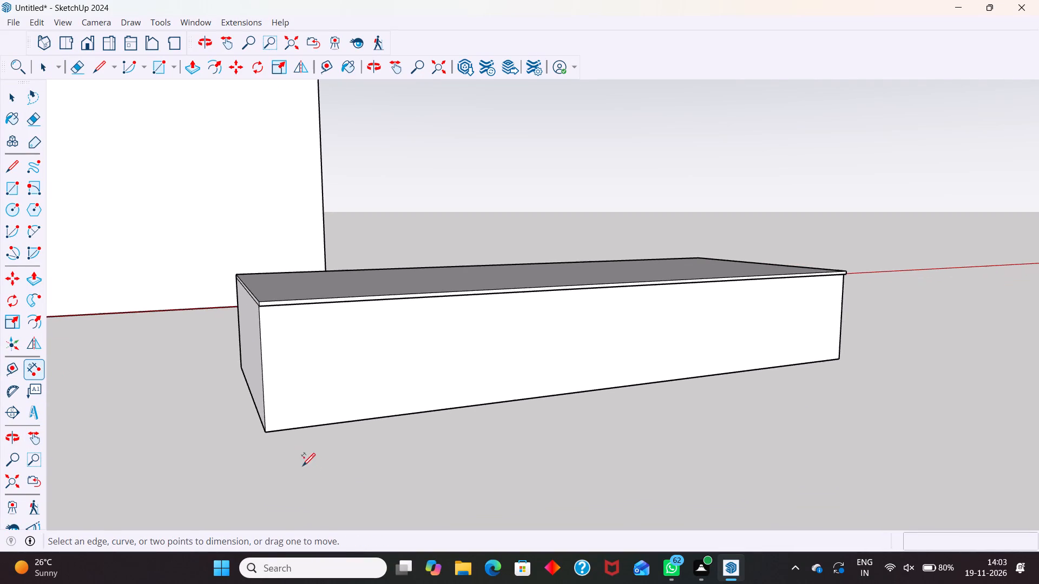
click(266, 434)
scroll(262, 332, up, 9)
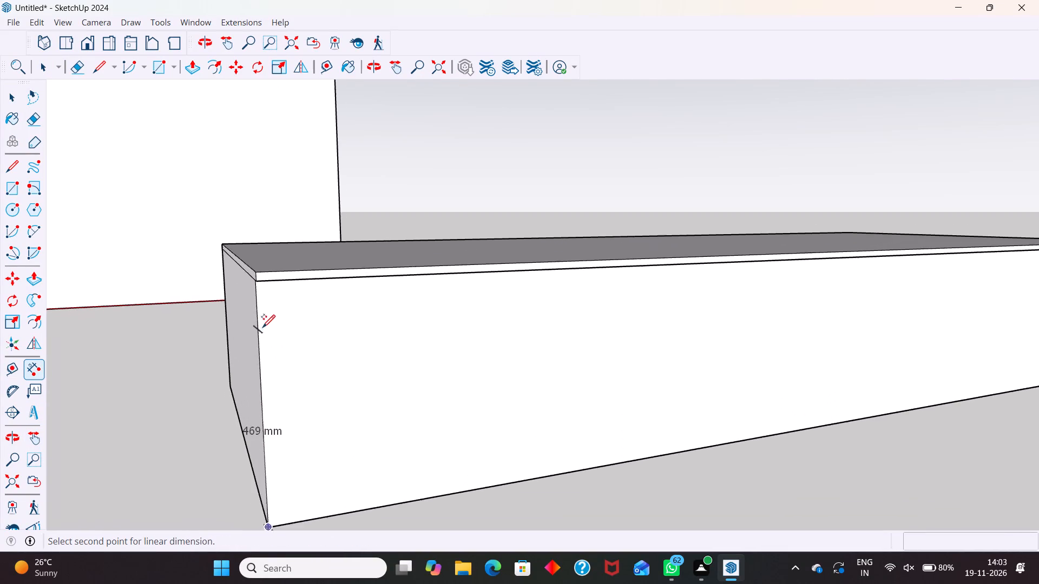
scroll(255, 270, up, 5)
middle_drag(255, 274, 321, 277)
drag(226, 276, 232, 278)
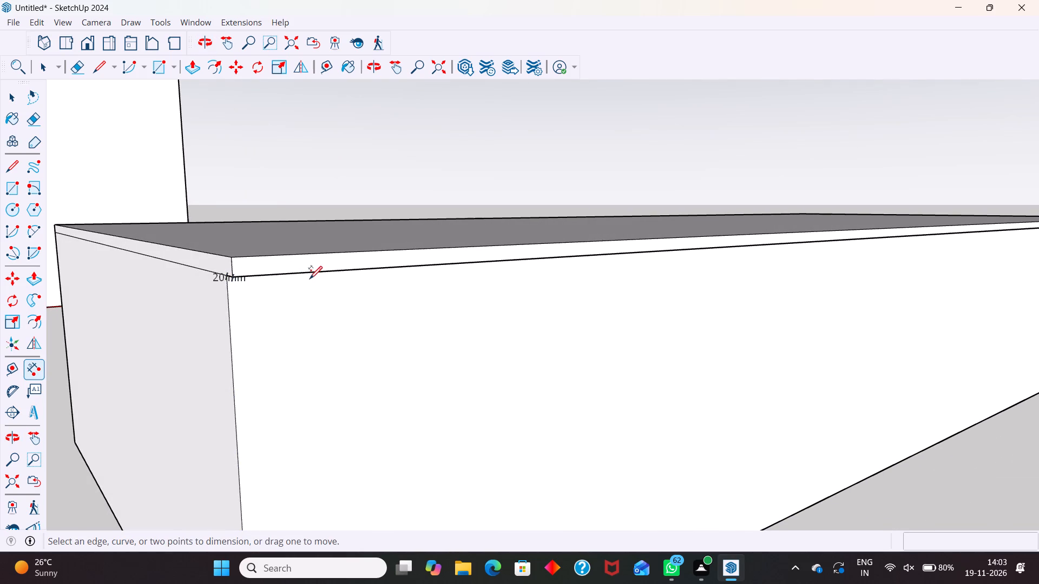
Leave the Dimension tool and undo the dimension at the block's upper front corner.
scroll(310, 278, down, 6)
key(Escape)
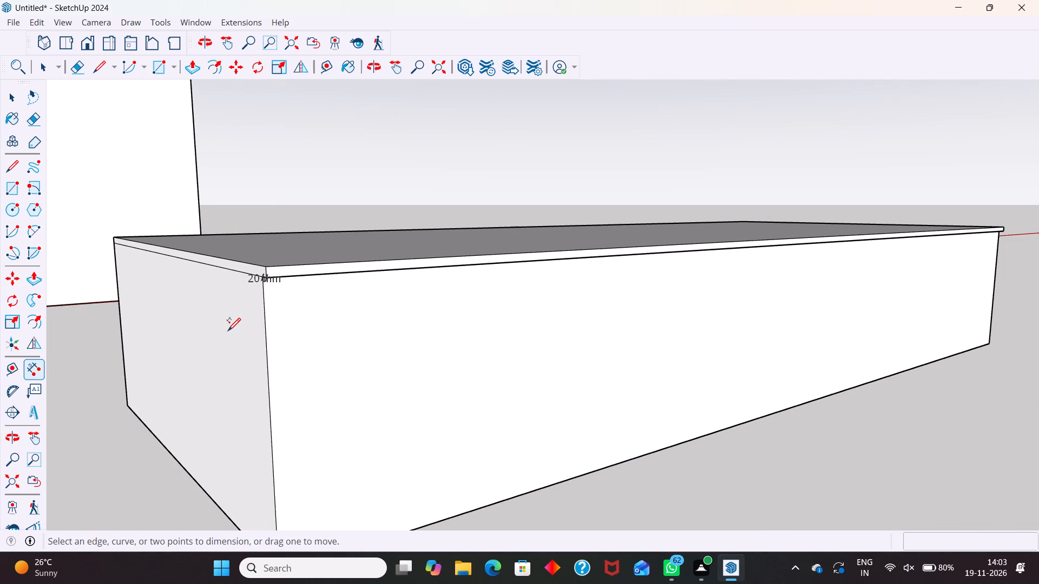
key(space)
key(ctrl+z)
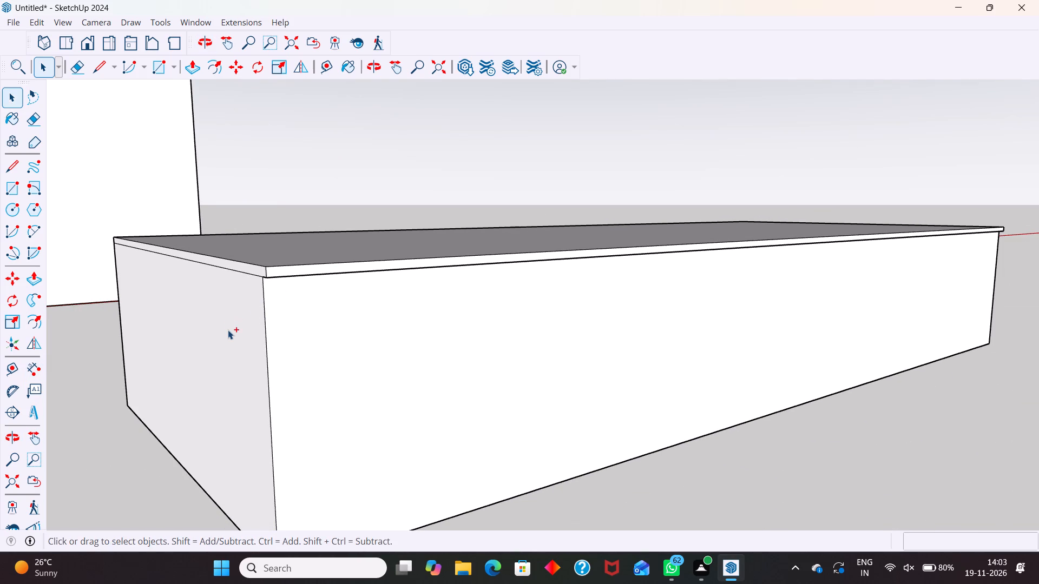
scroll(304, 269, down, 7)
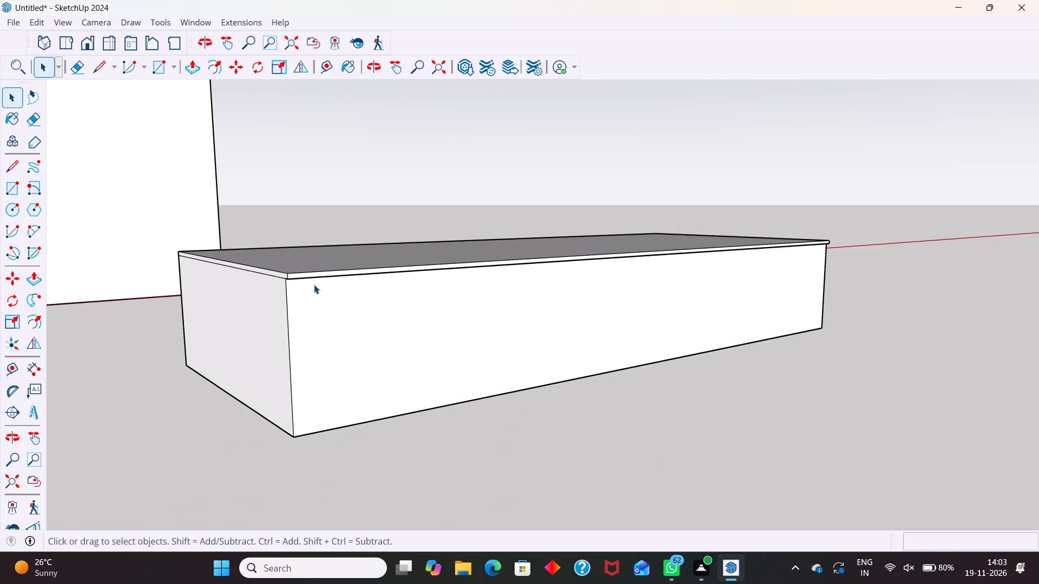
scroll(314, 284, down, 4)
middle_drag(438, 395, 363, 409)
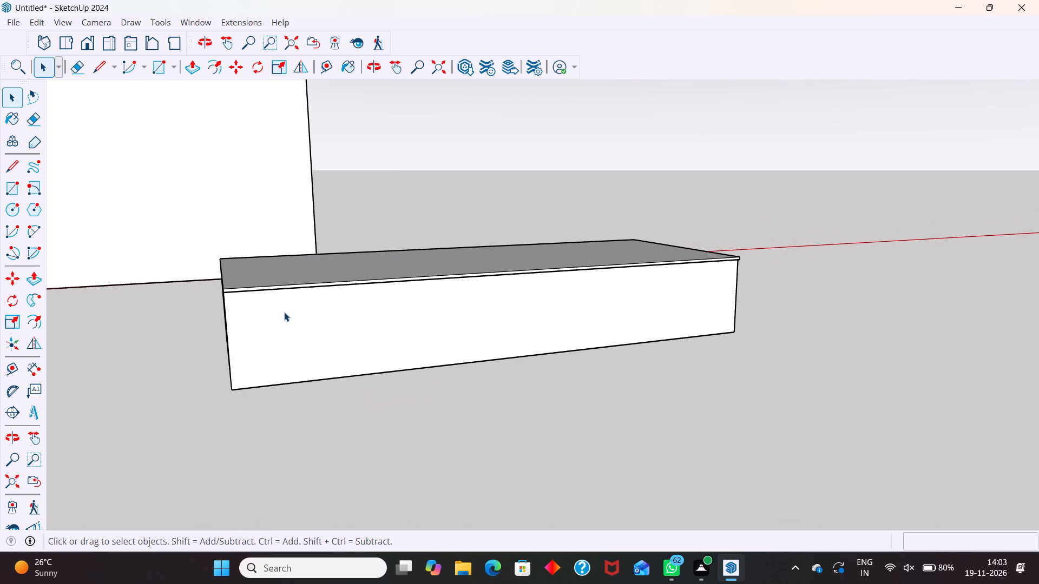
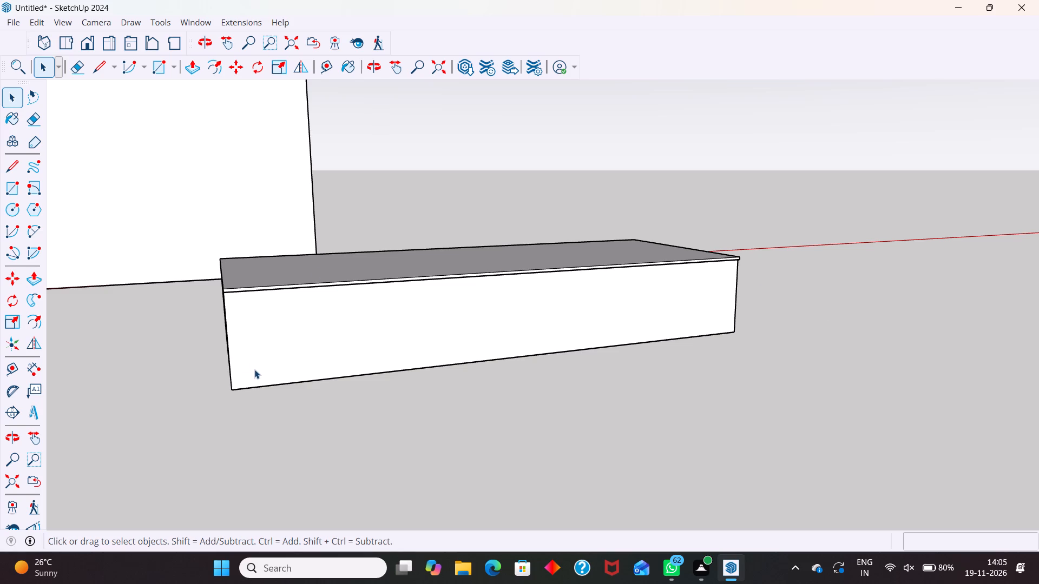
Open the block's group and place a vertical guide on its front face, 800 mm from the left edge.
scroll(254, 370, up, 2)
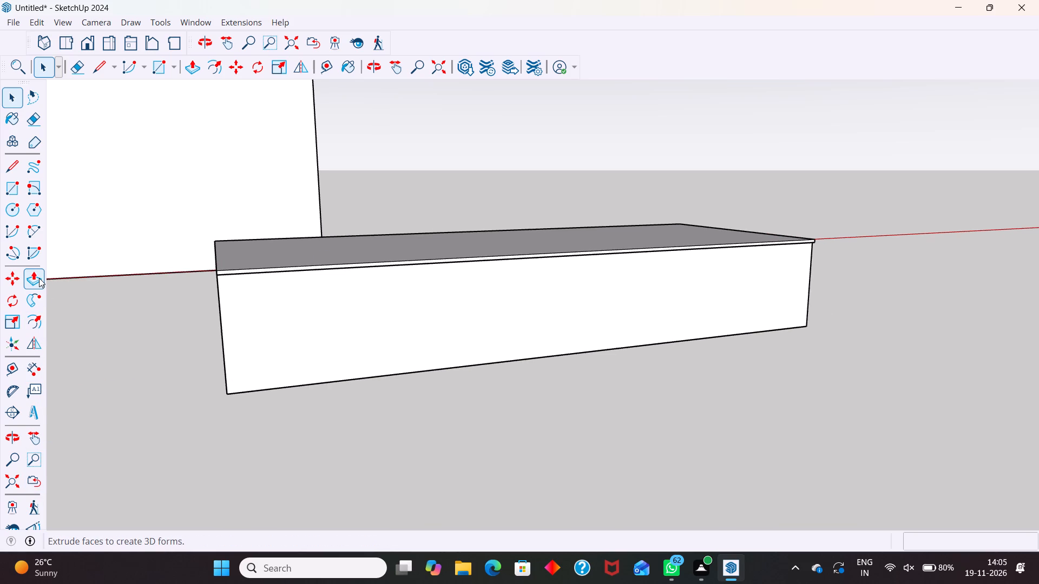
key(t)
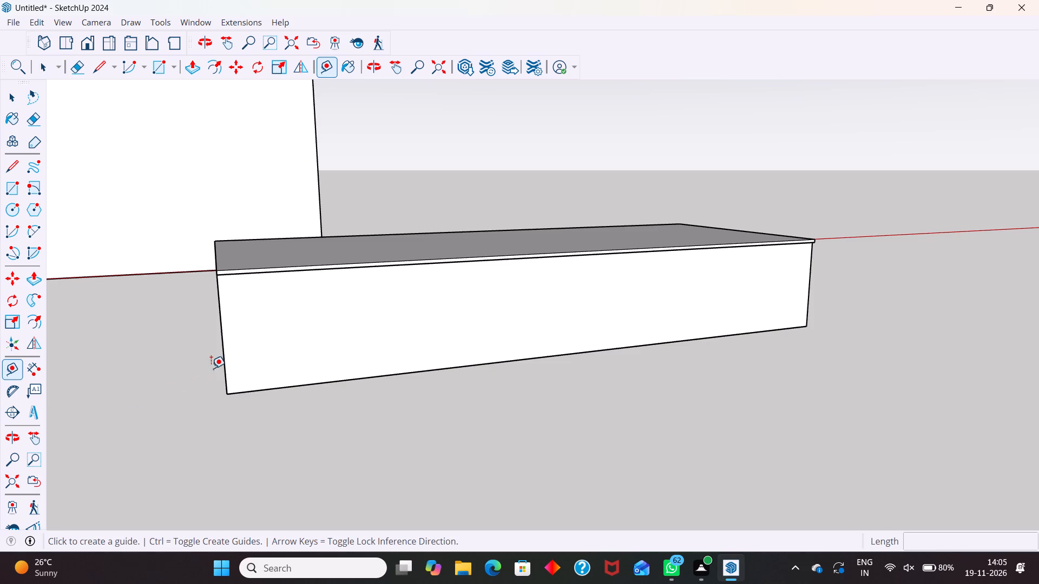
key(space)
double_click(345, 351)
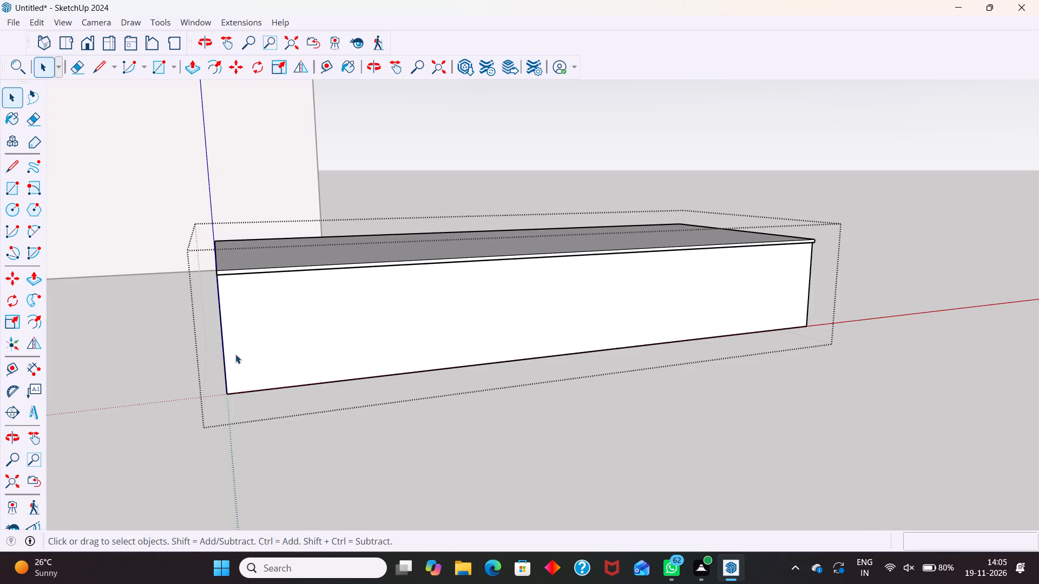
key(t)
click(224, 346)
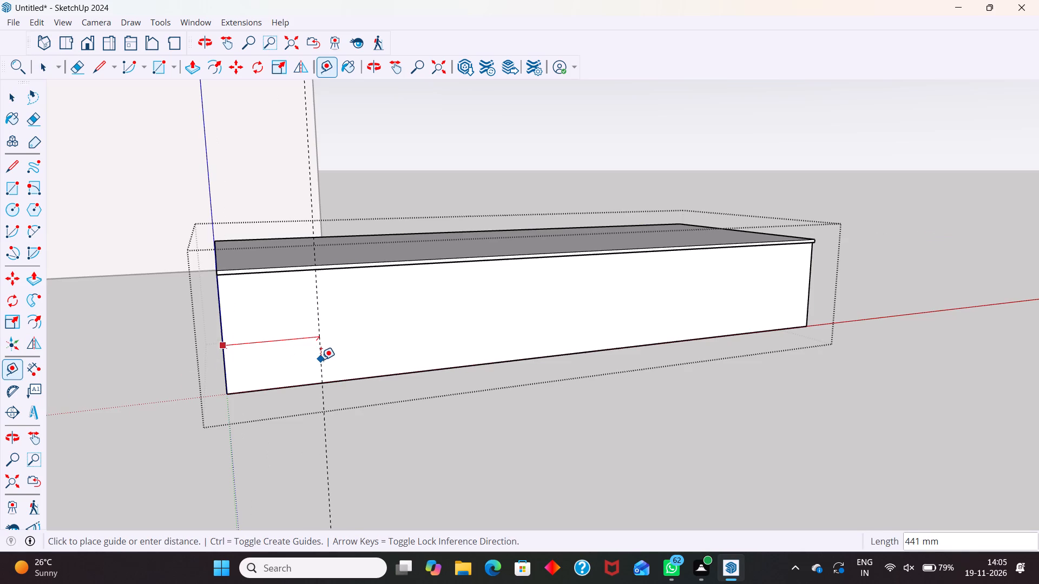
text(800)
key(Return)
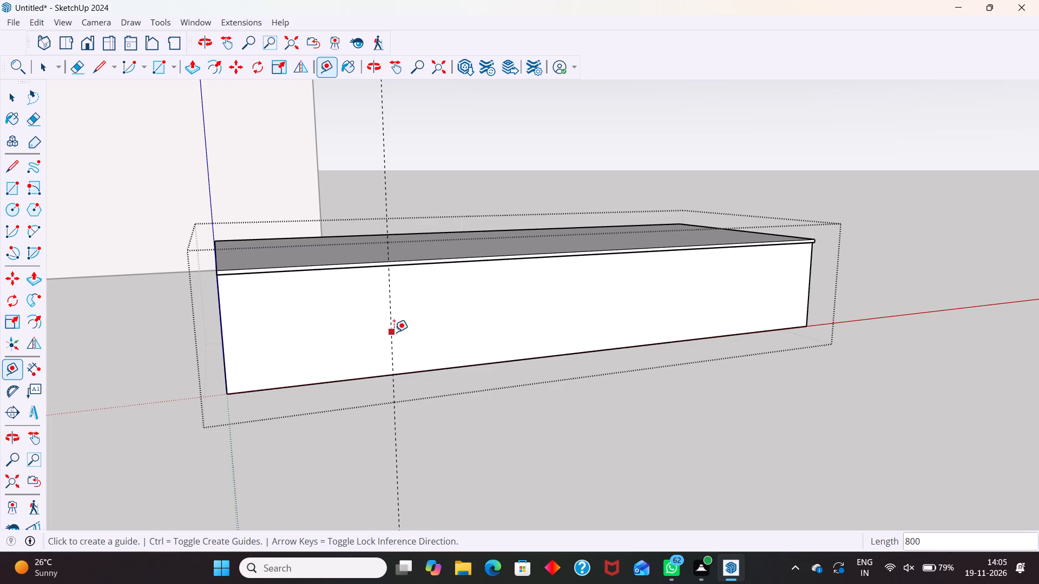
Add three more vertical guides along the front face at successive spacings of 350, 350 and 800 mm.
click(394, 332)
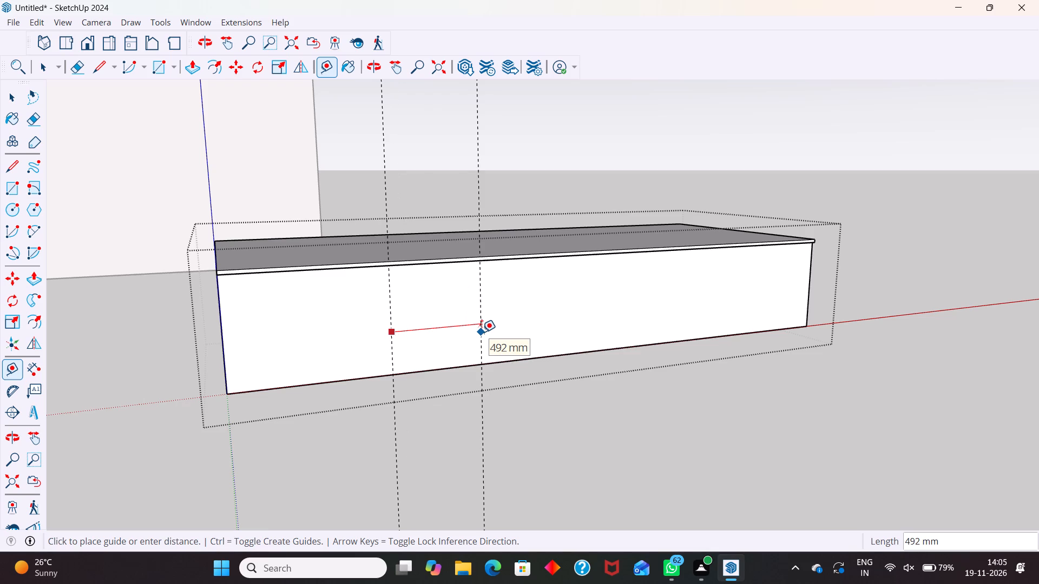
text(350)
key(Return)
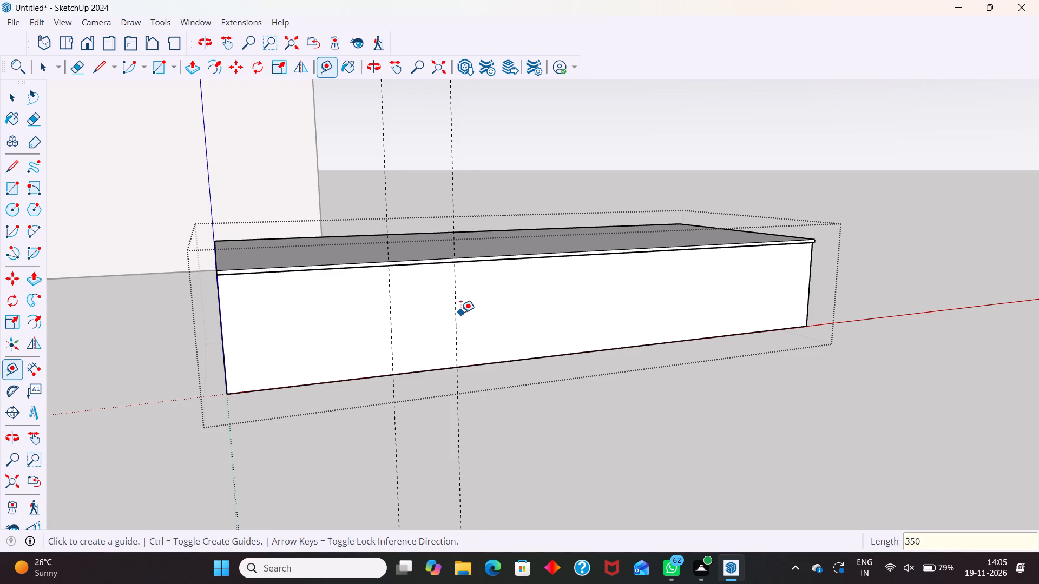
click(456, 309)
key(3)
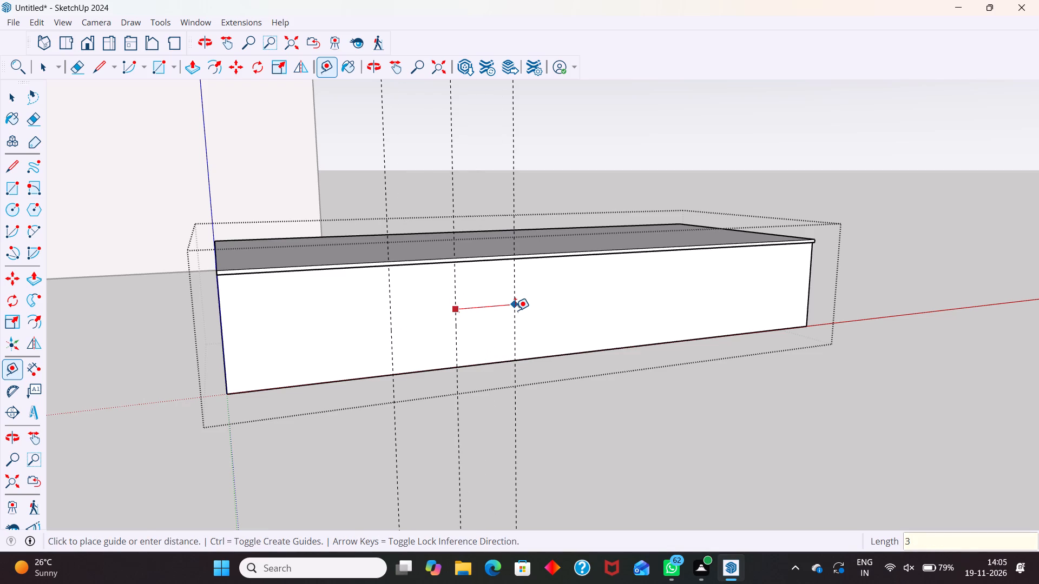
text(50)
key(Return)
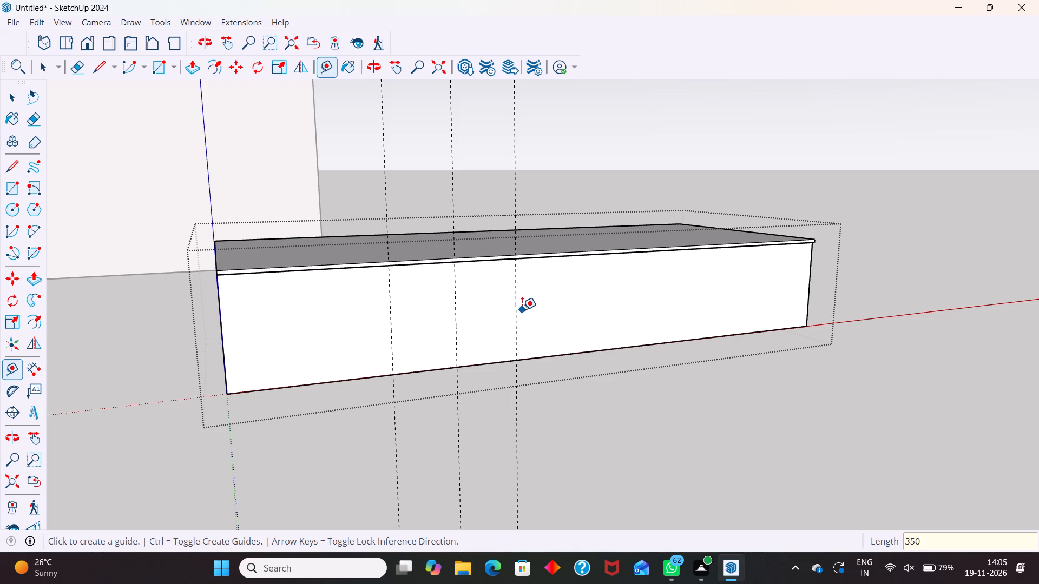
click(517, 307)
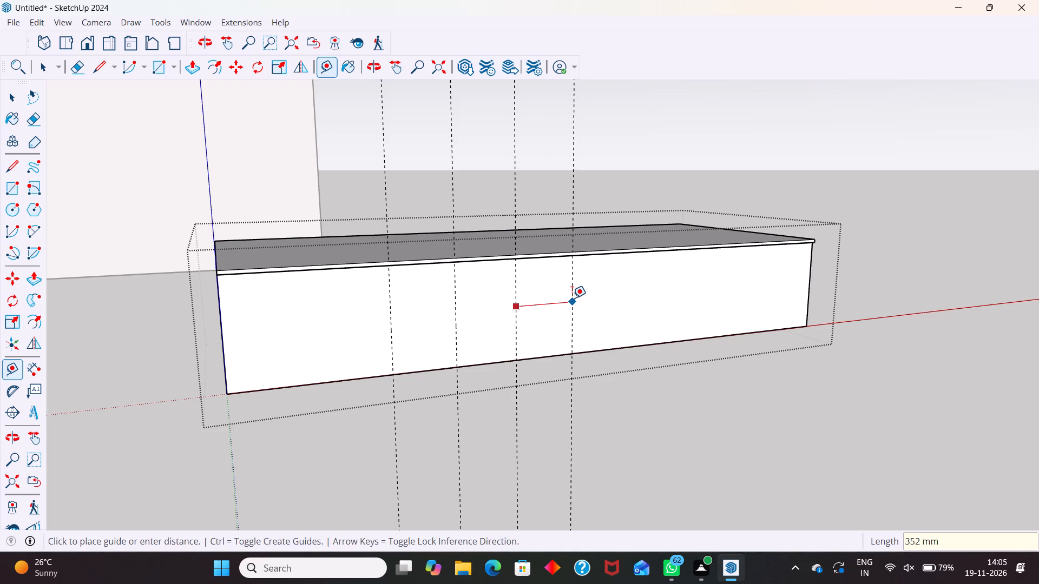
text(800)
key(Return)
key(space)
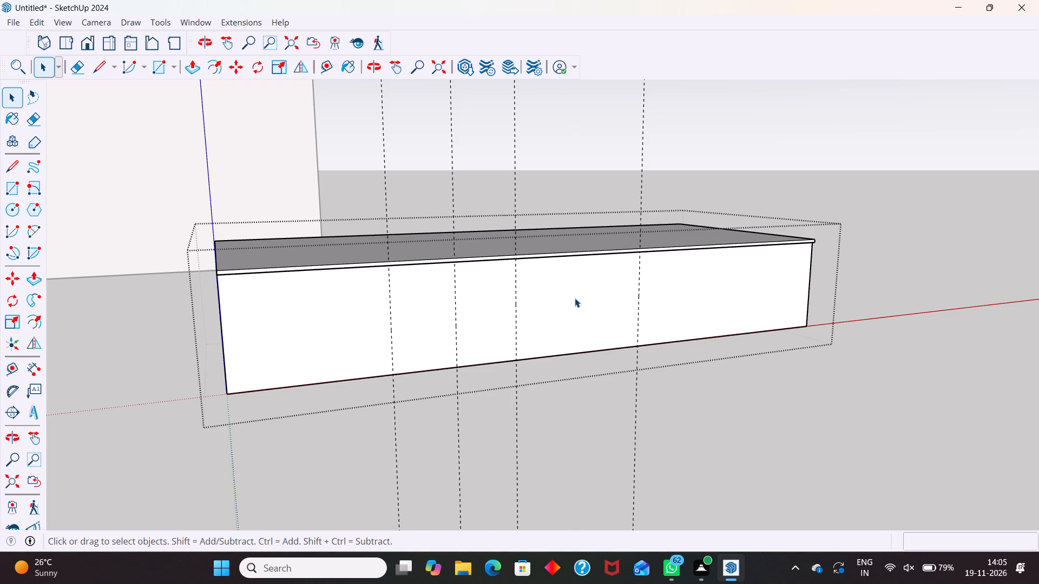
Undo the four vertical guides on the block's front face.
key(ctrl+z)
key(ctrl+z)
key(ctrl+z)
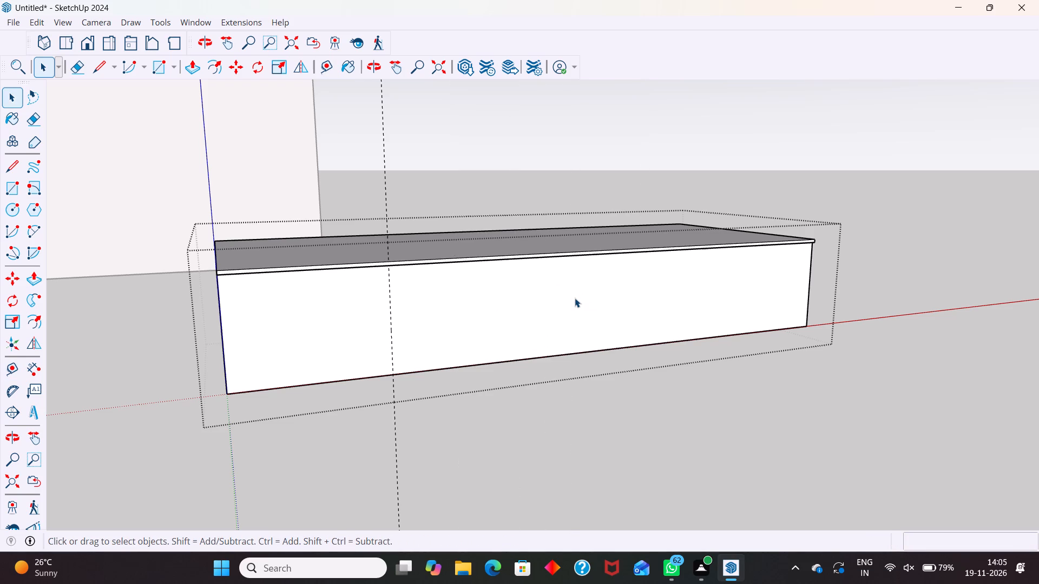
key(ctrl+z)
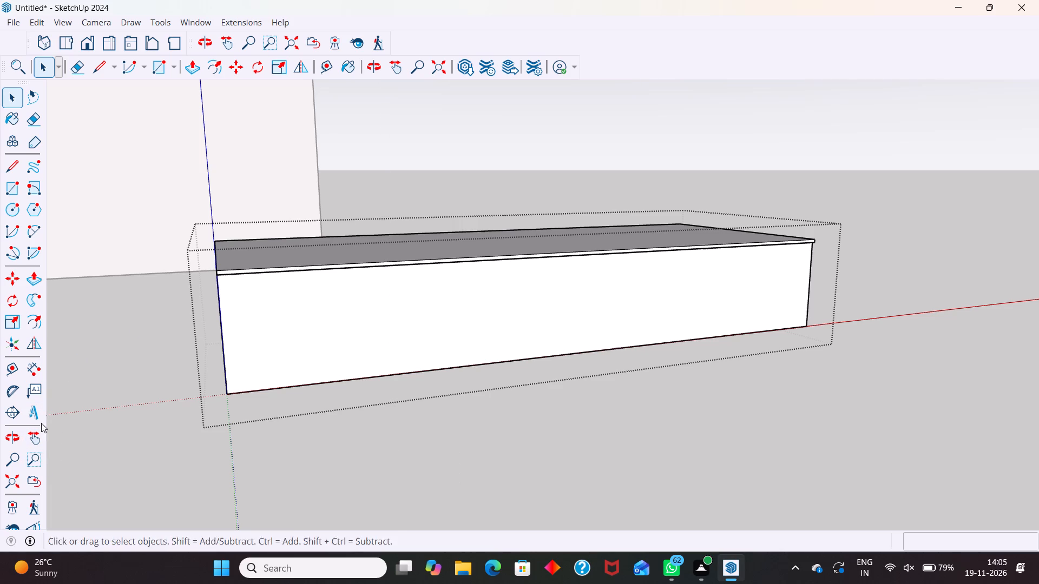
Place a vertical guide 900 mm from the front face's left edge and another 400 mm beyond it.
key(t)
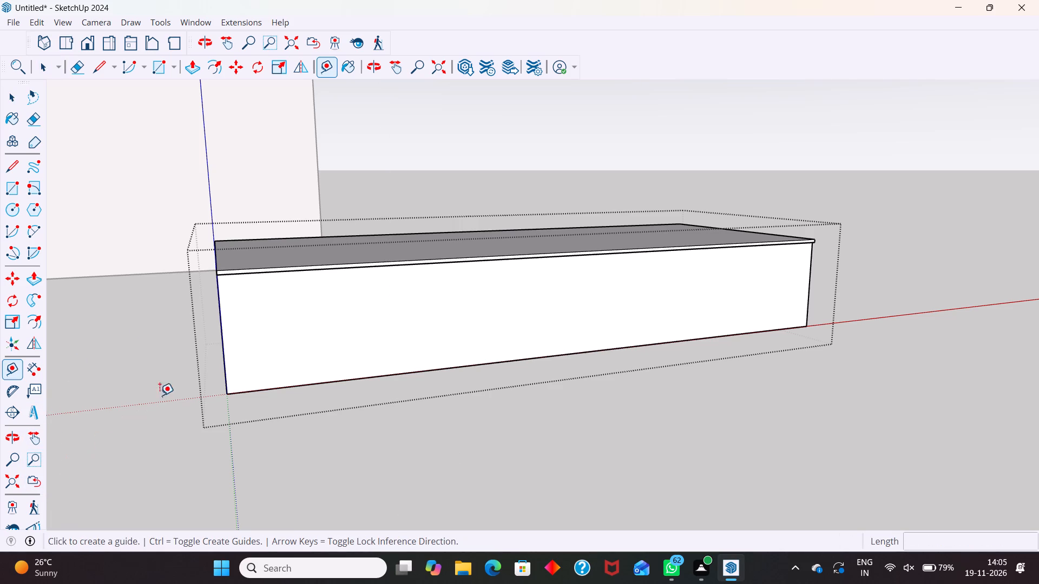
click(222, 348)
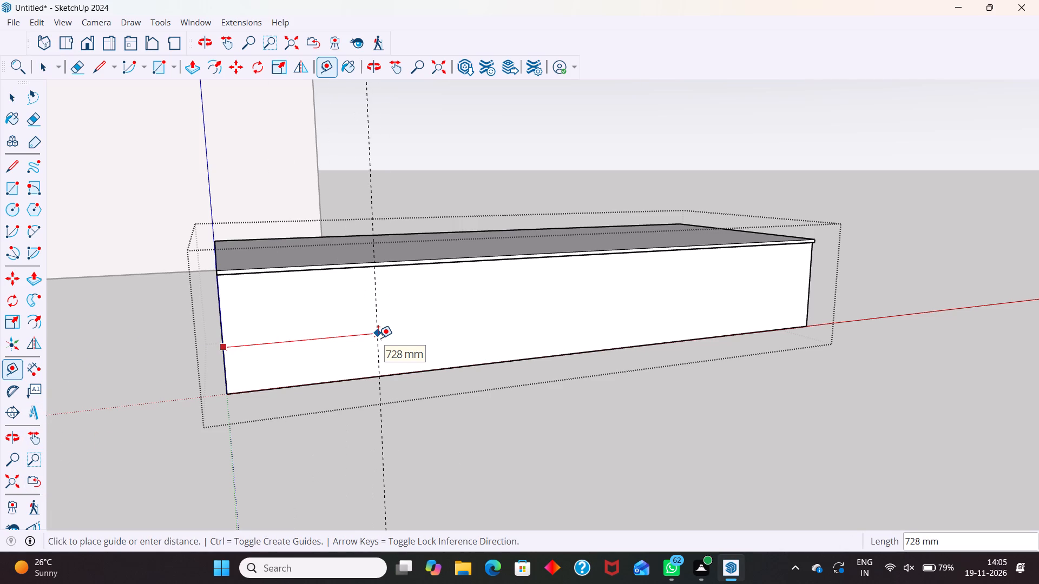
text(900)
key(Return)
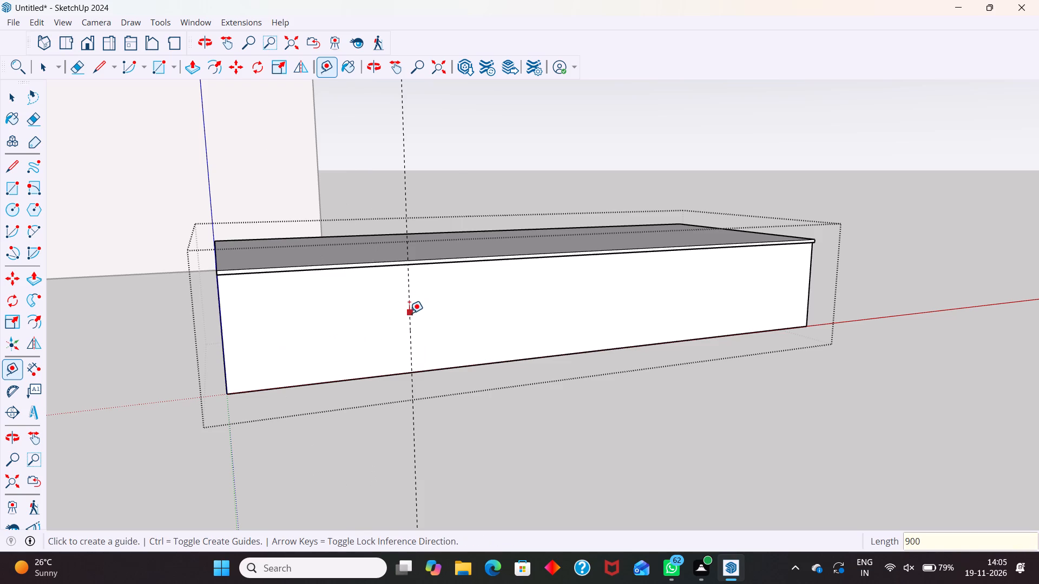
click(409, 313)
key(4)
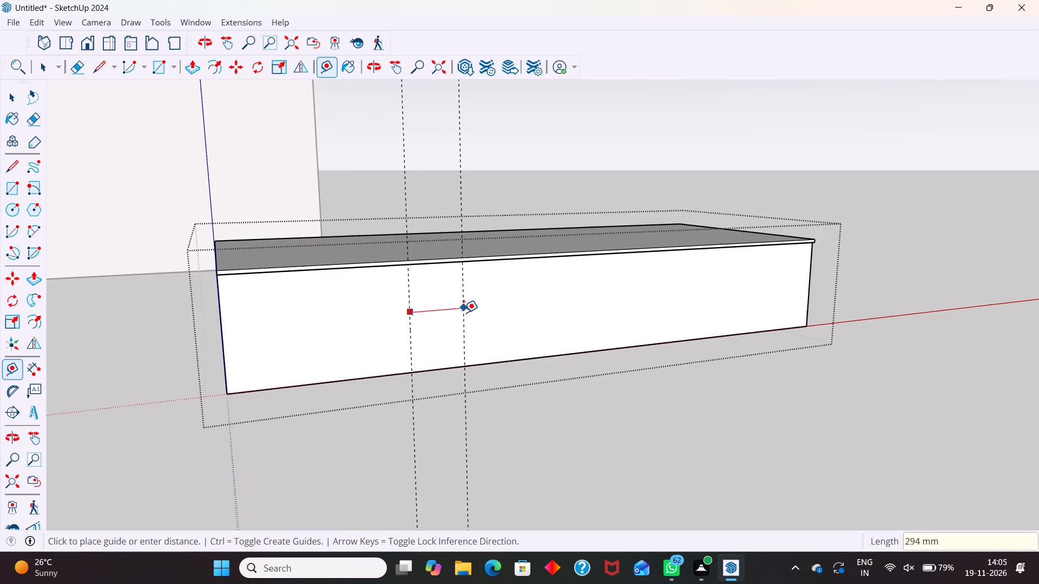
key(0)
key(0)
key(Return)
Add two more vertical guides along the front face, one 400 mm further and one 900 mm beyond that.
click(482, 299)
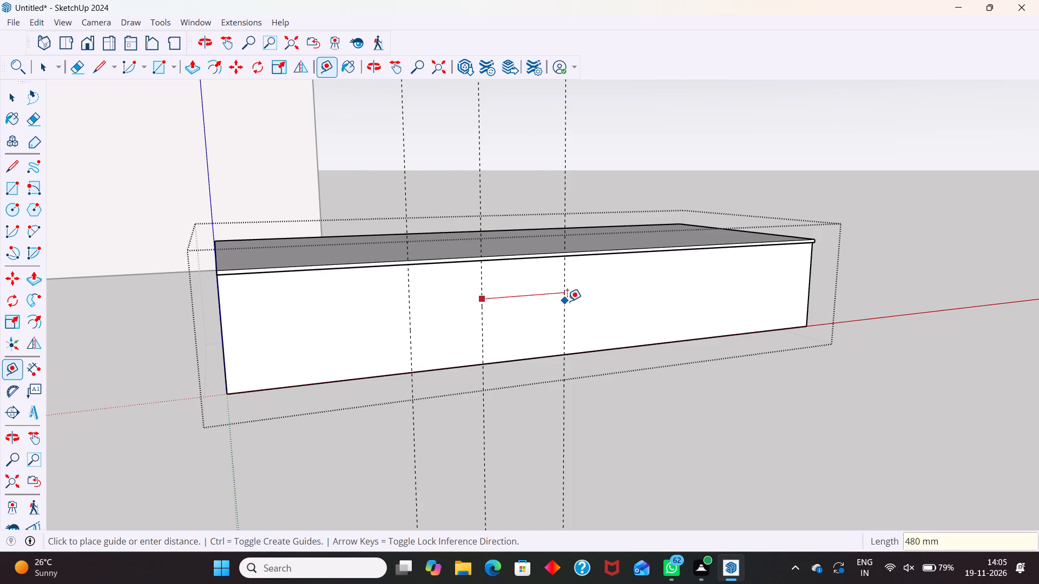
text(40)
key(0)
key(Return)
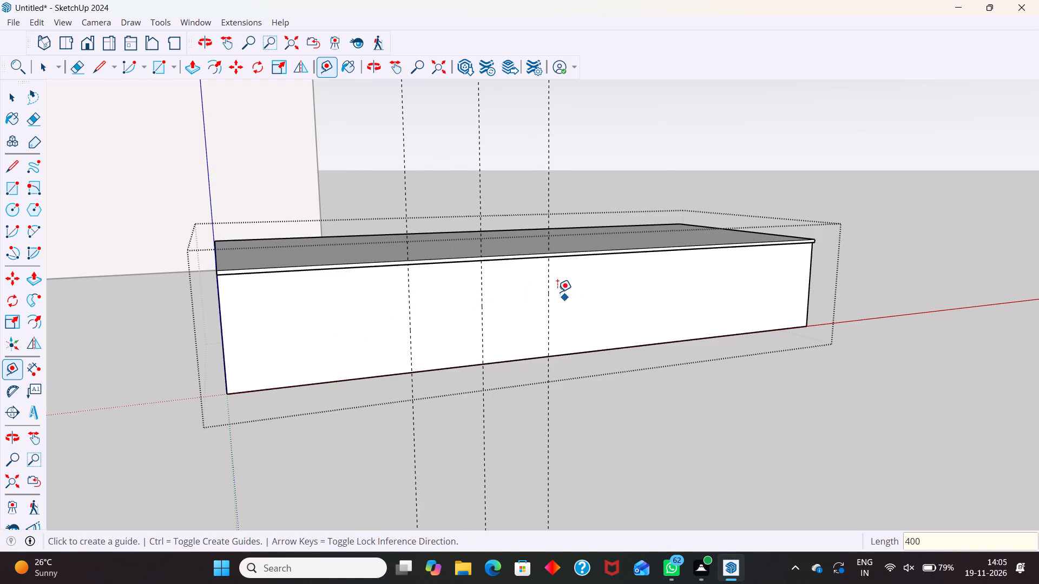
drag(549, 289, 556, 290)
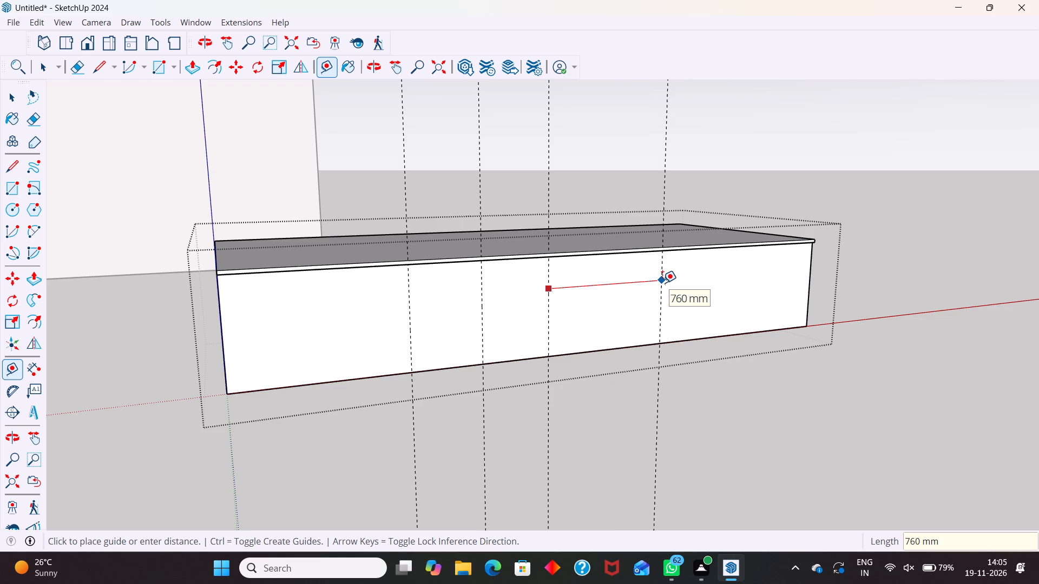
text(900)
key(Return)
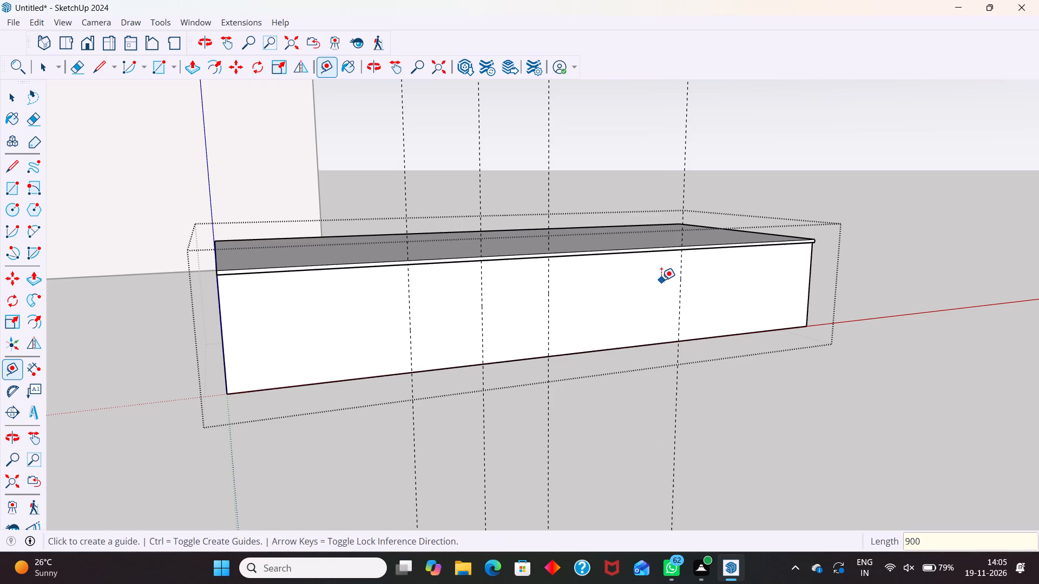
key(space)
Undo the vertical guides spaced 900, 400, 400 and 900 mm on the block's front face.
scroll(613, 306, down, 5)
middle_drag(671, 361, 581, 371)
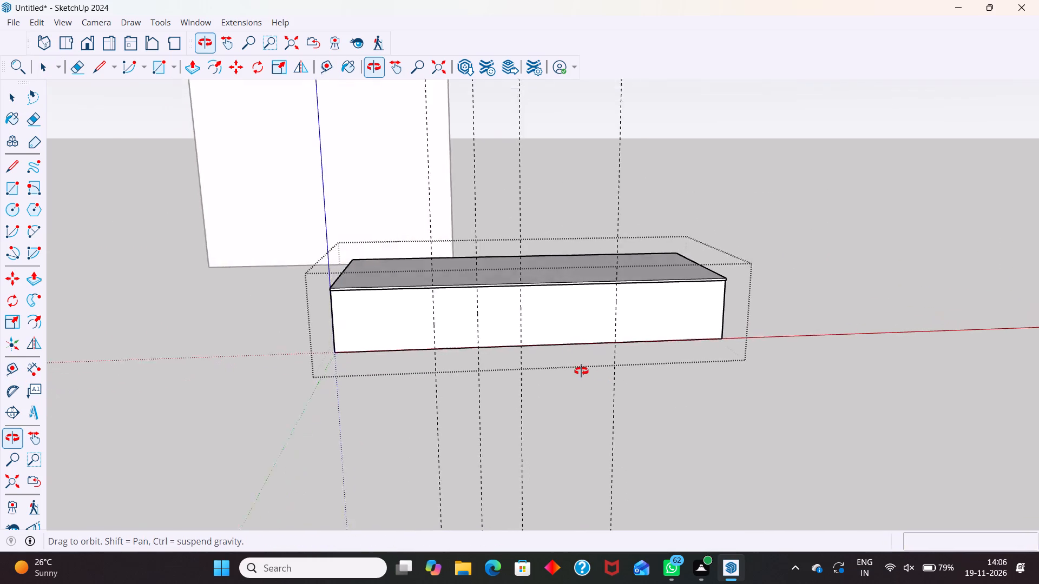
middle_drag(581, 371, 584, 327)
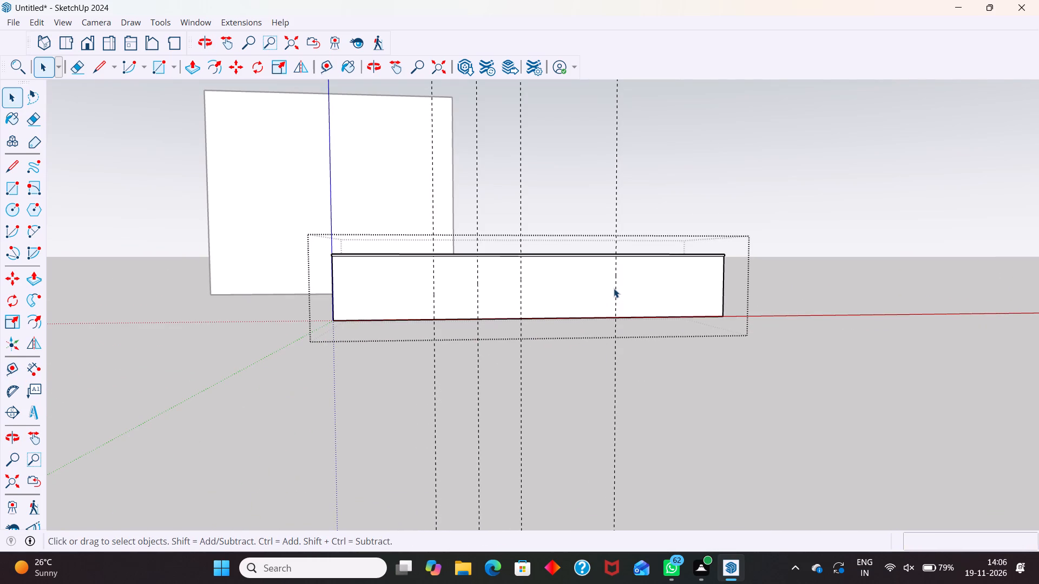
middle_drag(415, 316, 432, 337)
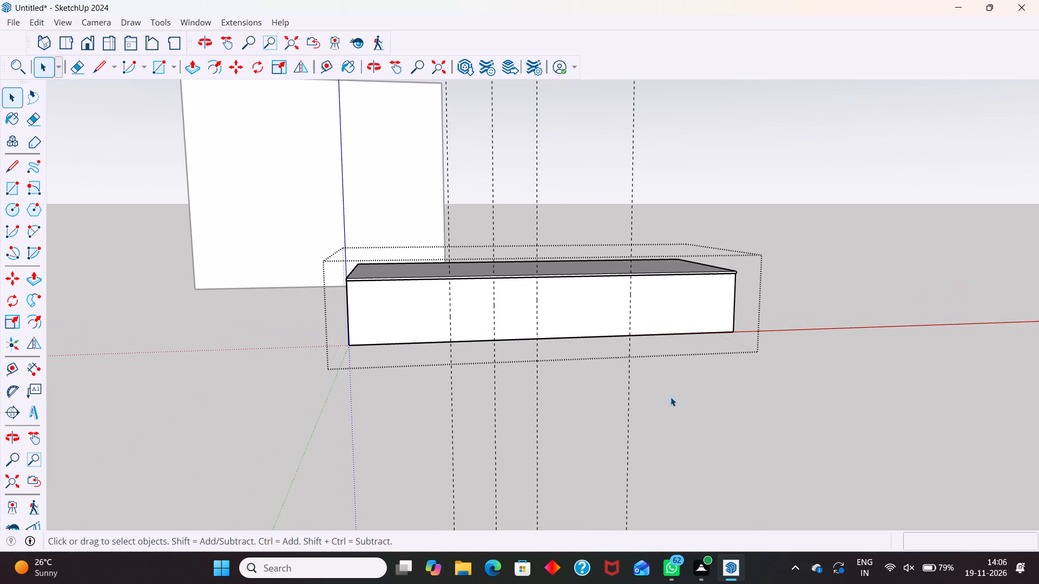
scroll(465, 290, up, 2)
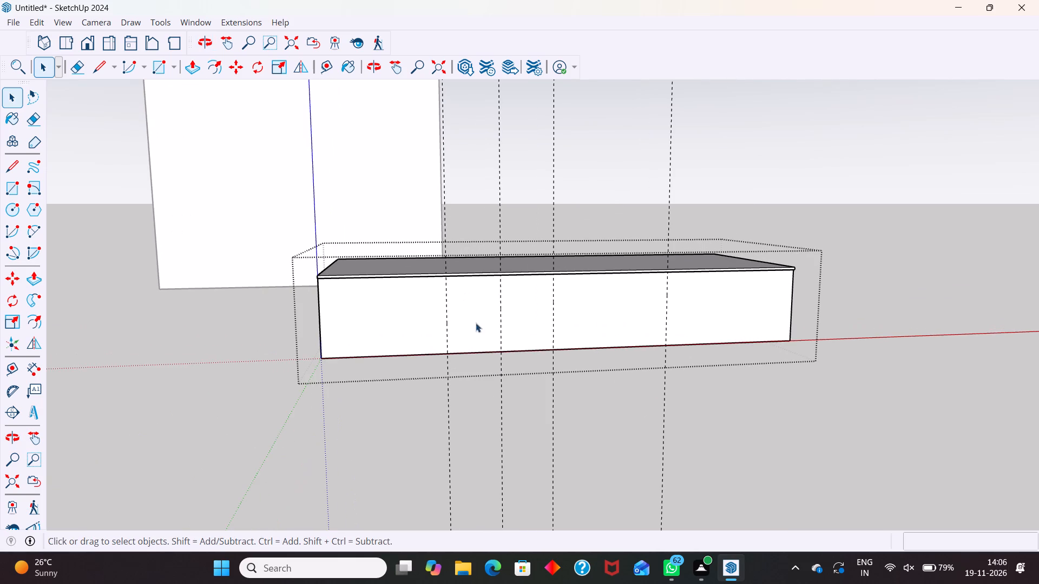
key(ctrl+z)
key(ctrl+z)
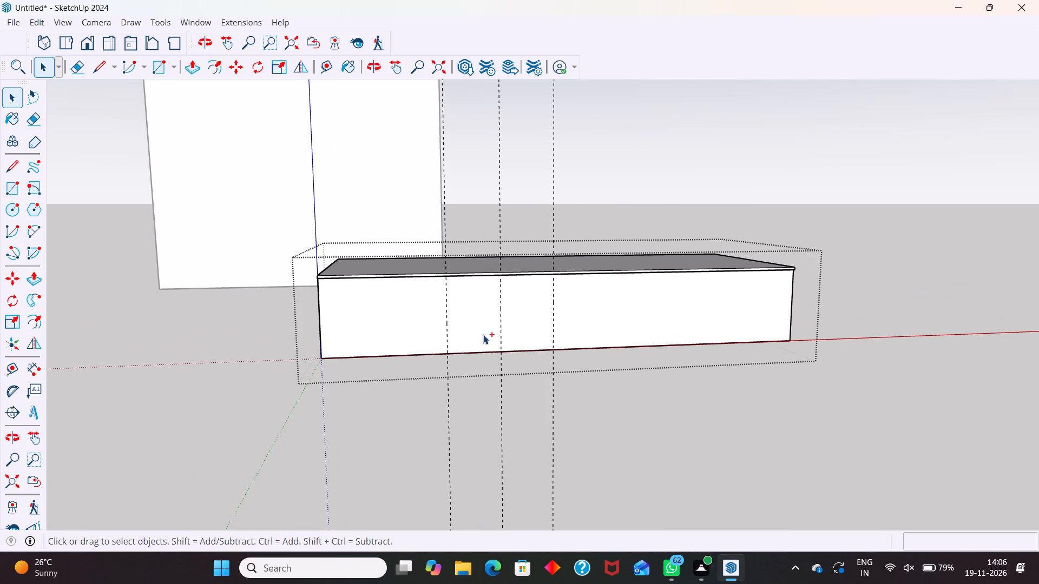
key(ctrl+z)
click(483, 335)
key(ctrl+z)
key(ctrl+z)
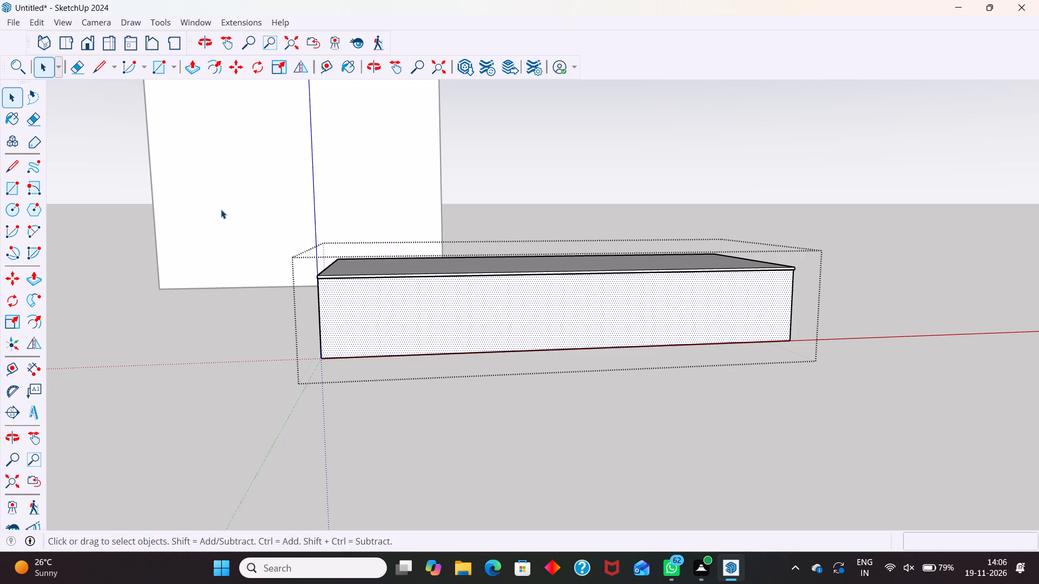
Place vertical guides on the front face 1000 mm from its left edge, with two more at successive 500 mm spacings.
key(t)
click(320, 333)
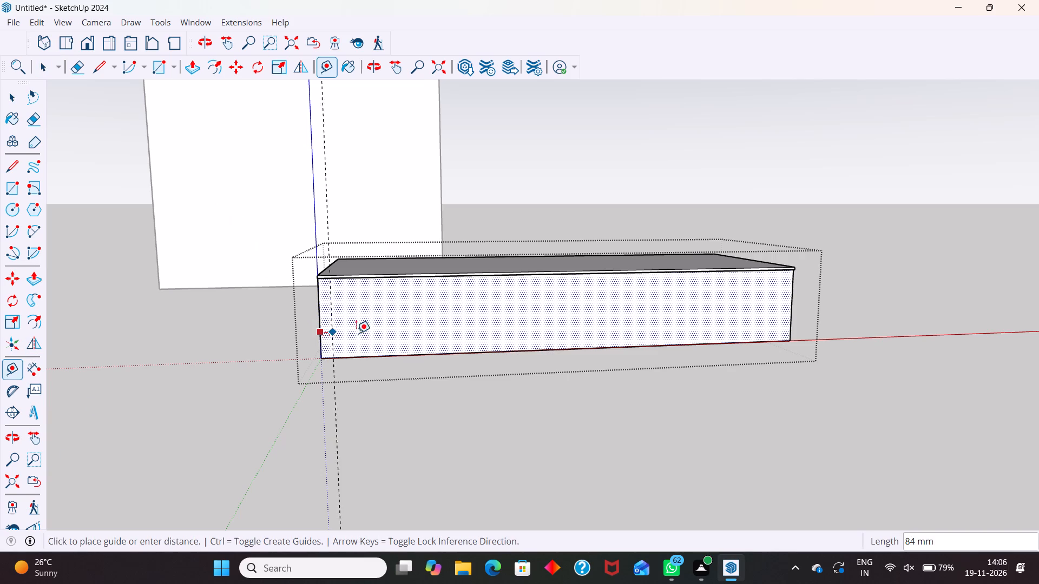
text(1000)
key(Return)
click(460, 311)
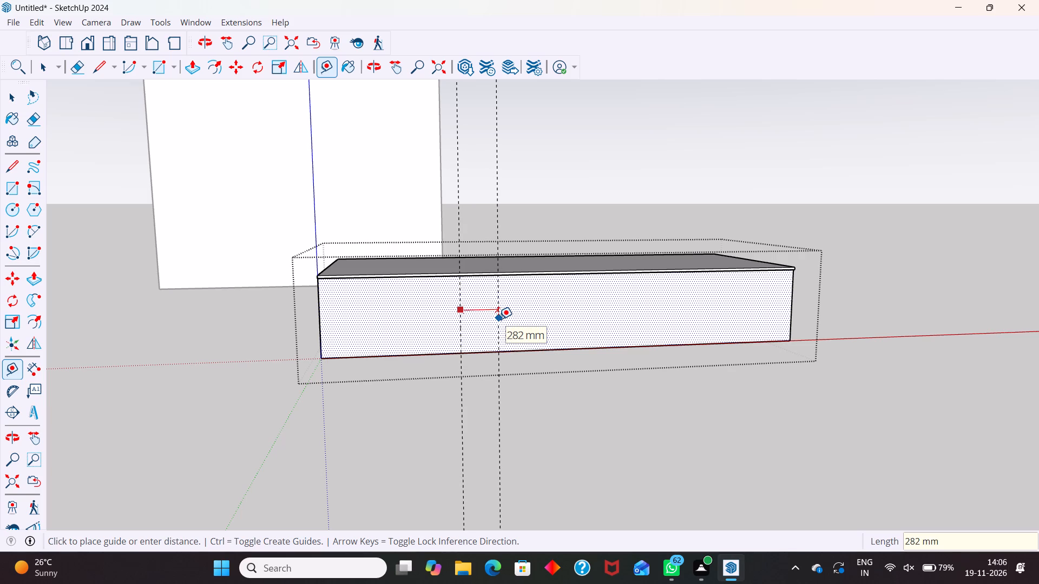
key(4)
key(BackSpace)
text(500)
key(Return)
click(527, 302)
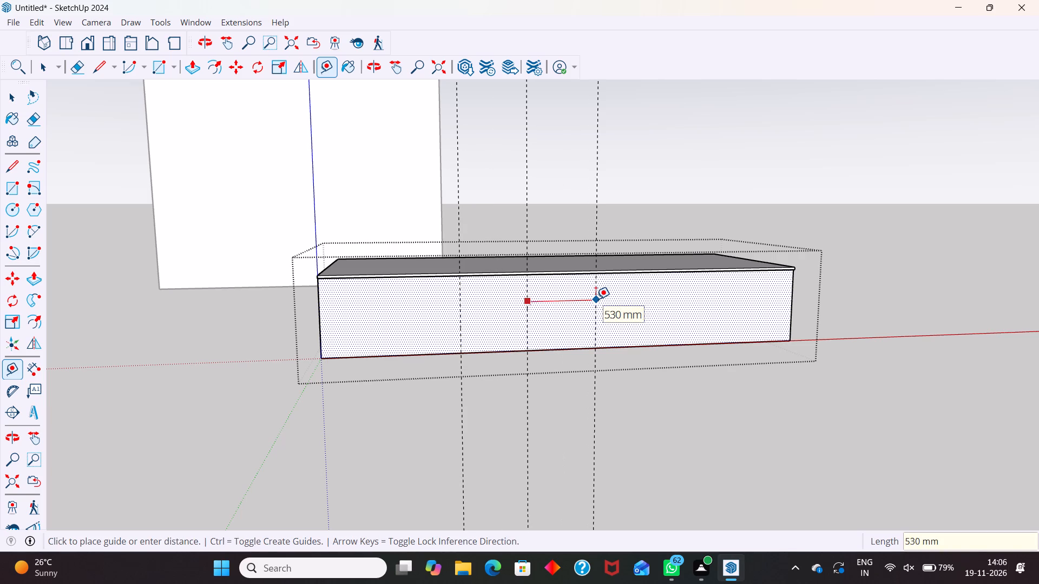
text(500)
key(Return)
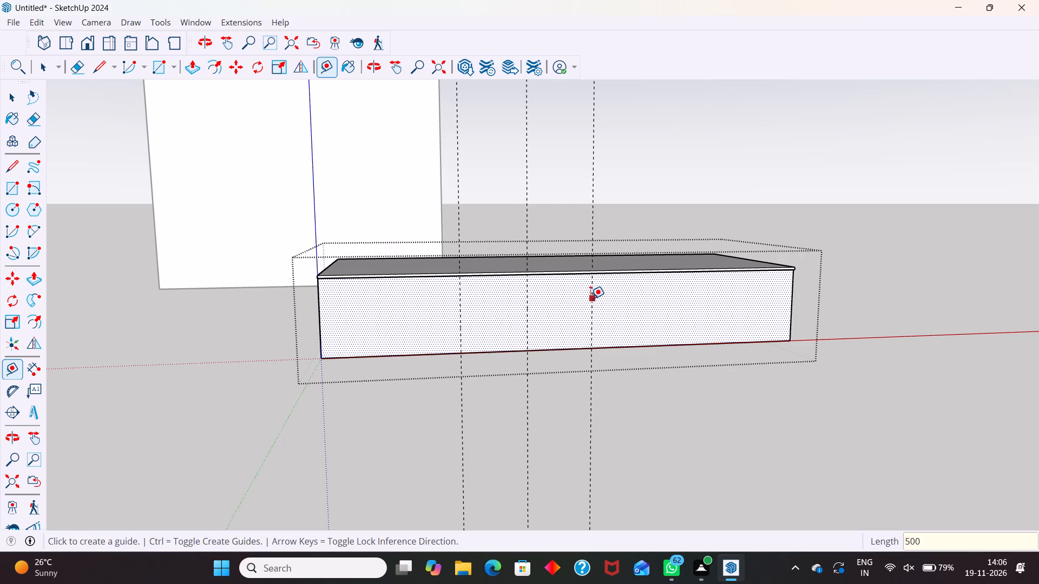
Place a fourth vertical guide on the block's front face, 1000 mm beyond the last guide.
drag(590, 298, 598, 298)
text(100)
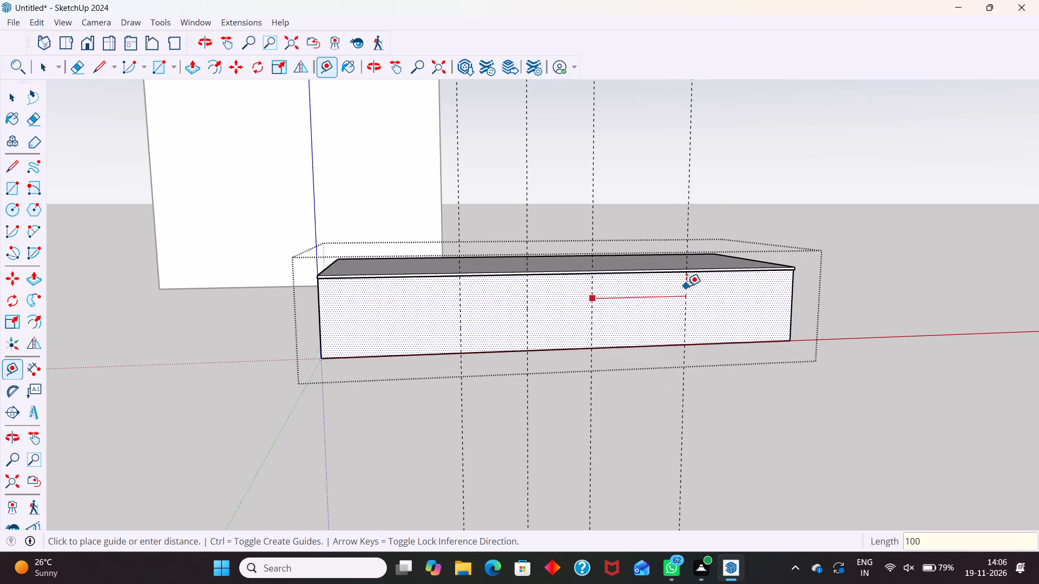
key(0)
key(Return)
key(space)
Draw a 580 mm vertical line along the first guide, from the front face's bottom edge up to the overhanging top.
scroll(696, 362, down, 5)
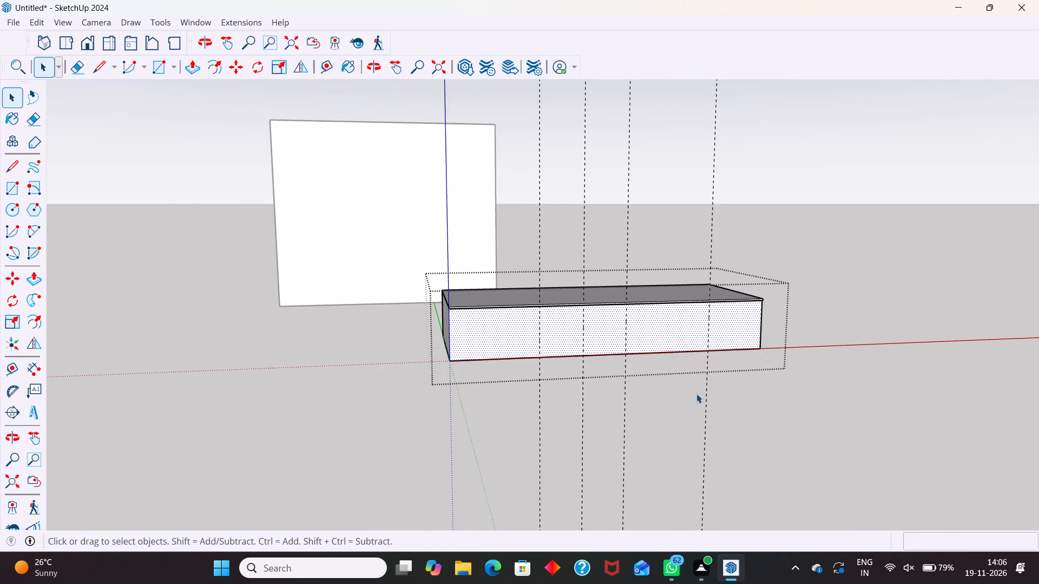
middle_drag(693, 394, 615, 382)
key(l)
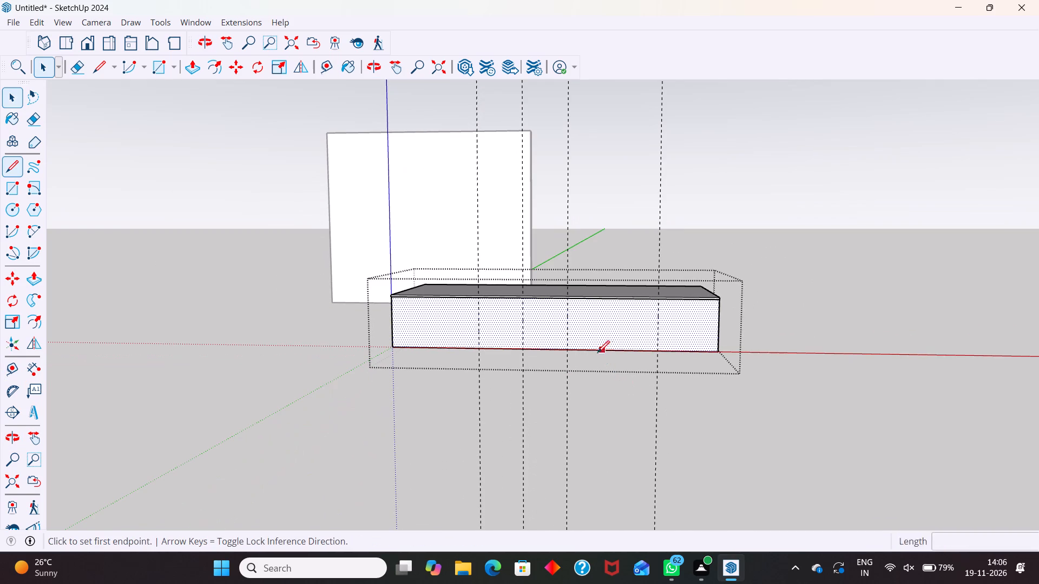
scroll(461, 336, up, 12)
click(496, 369)
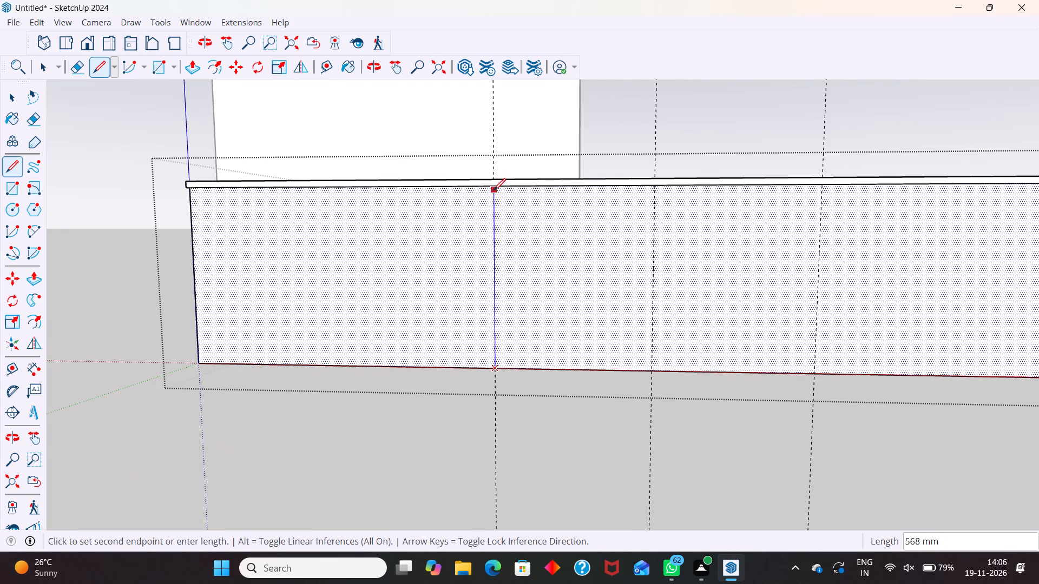
middle_drag(494, 190, 508, 121)
scroll(509, 120, up, 4)
scroll(510, 170, down, 5)
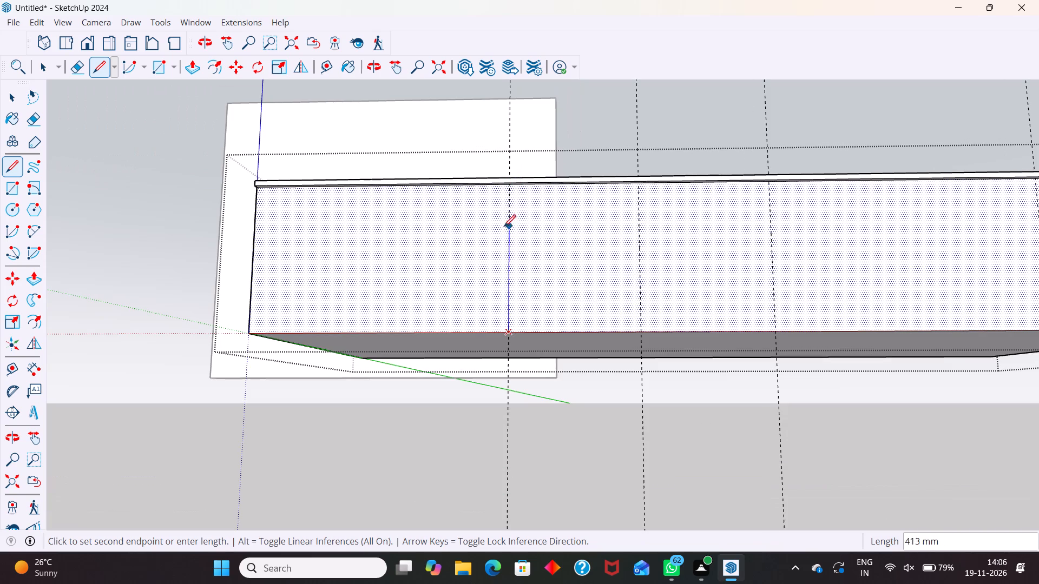
scroll(510, 189, up, 7)
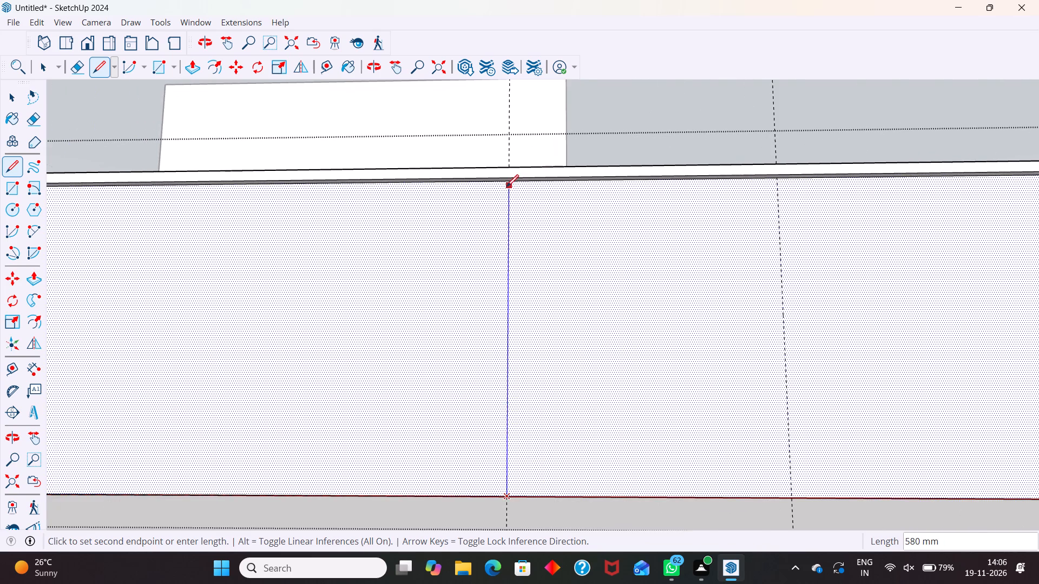
click(506, 184)
key(space)
Draw 580 mm vertical lines along the second and third guides, from the front face's bottom edge to the overhanging top.
scroll(427, 220, down, 6)
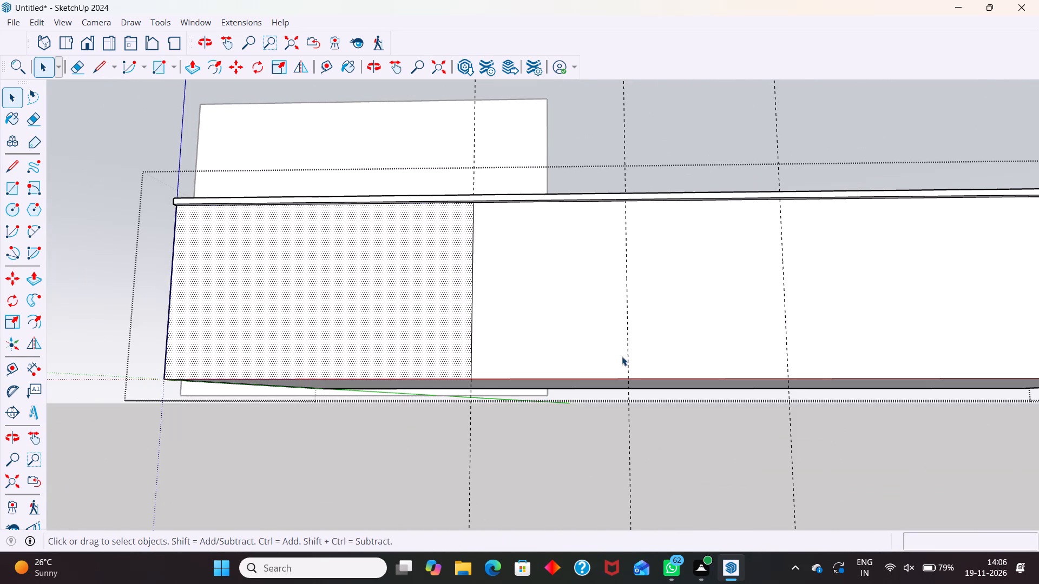
key(l)
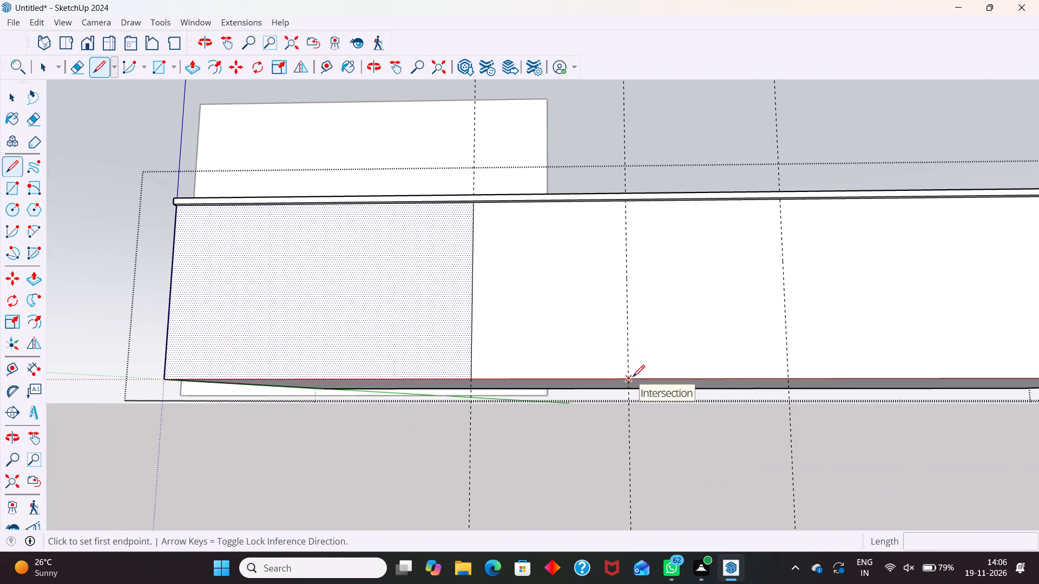
click(633, 377)
click(627, 204)
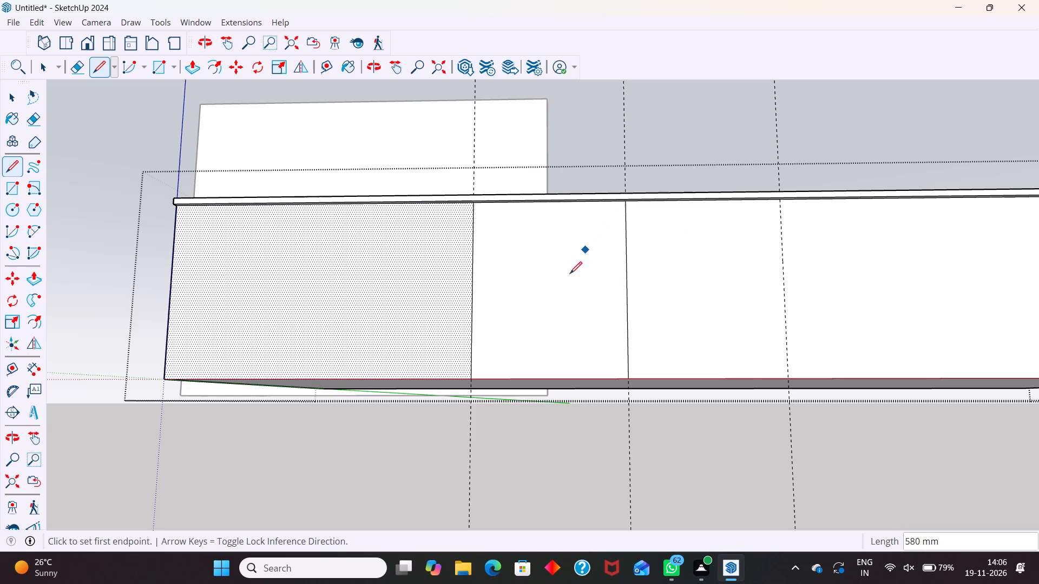
key(space)
key(space)
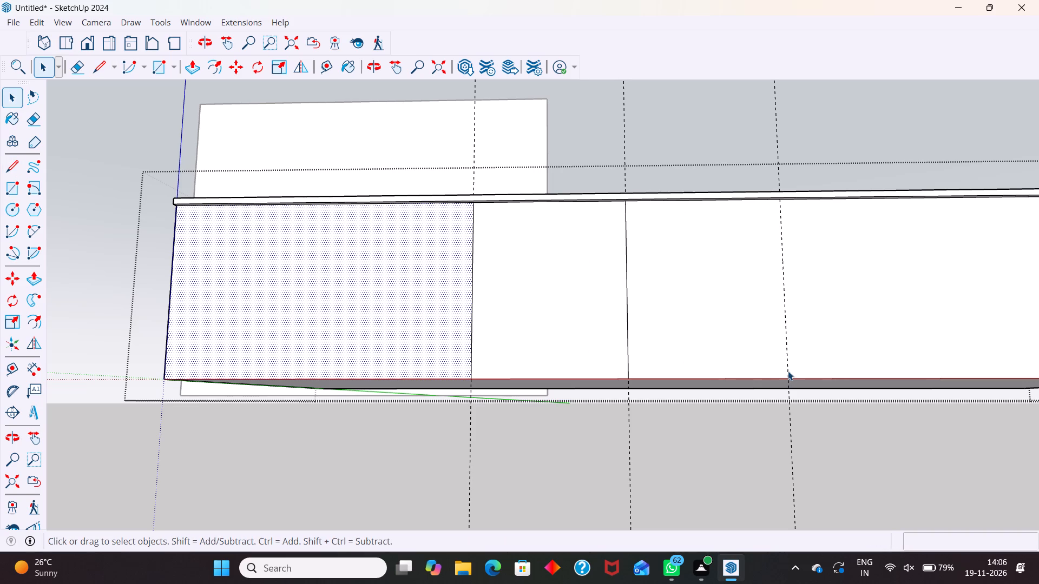
key(space)
key(l)
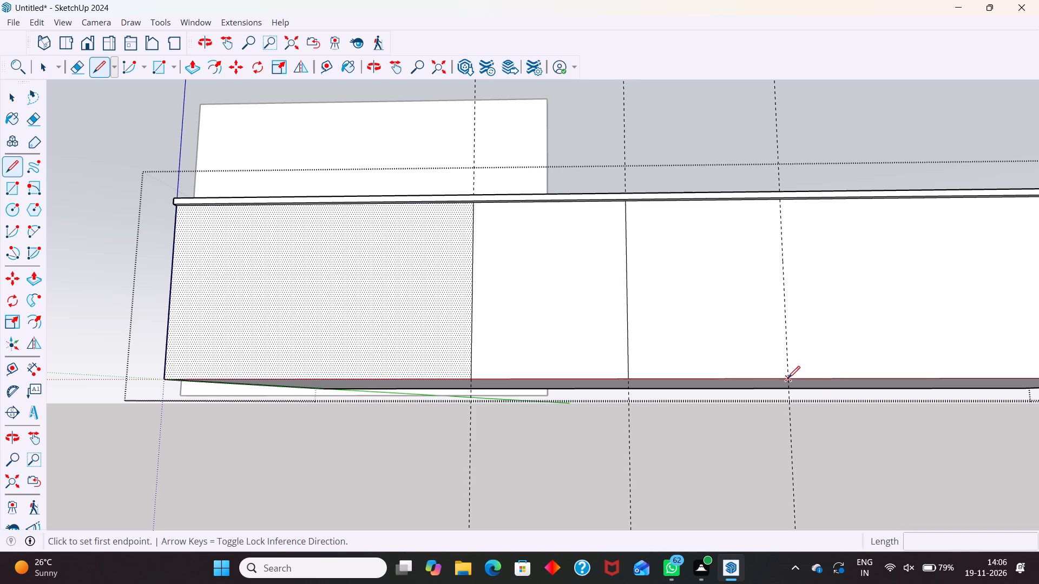
click(788, 378)
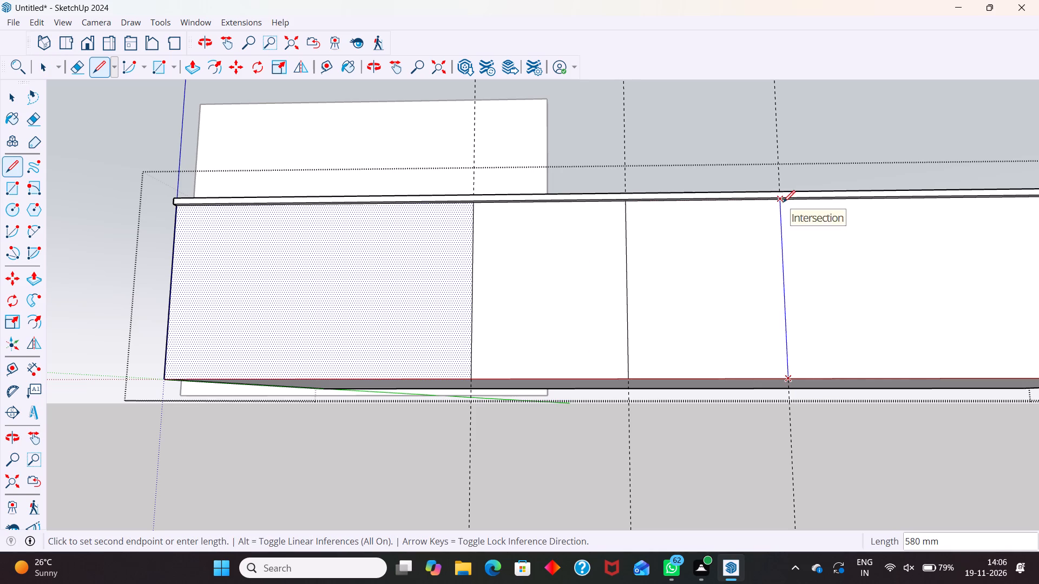
click(783, 202)
Draw a 580 mm vertical line along the fourth guide, from the front face's bottom edge to the overhanging top.
scroll(499, 368, down, 9)
scroll(799, 353, up, 4)
scroll(749, 382, up, 2)
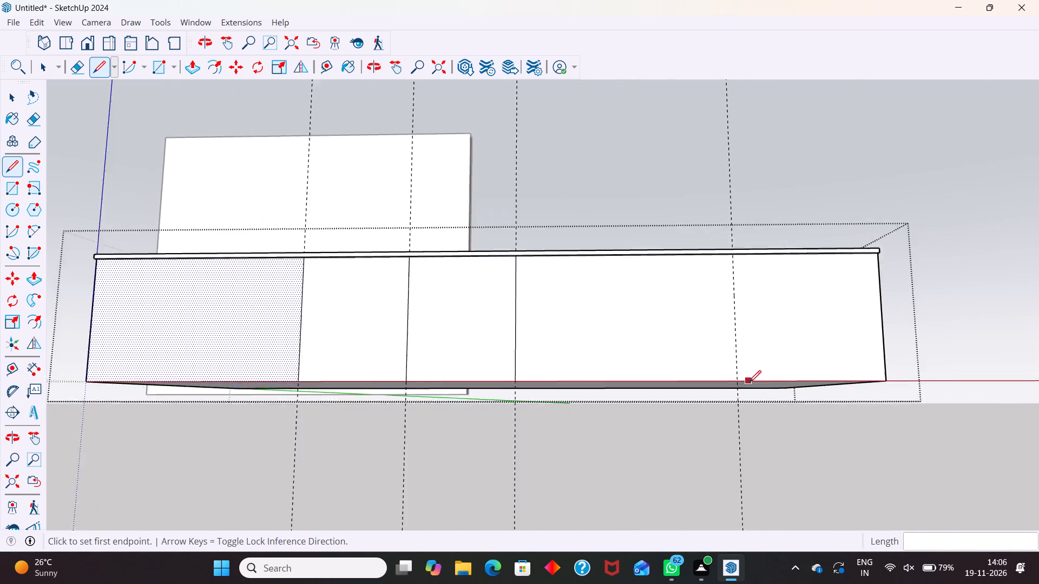
scroll(749, 382, up, 2)
click(732, 383)
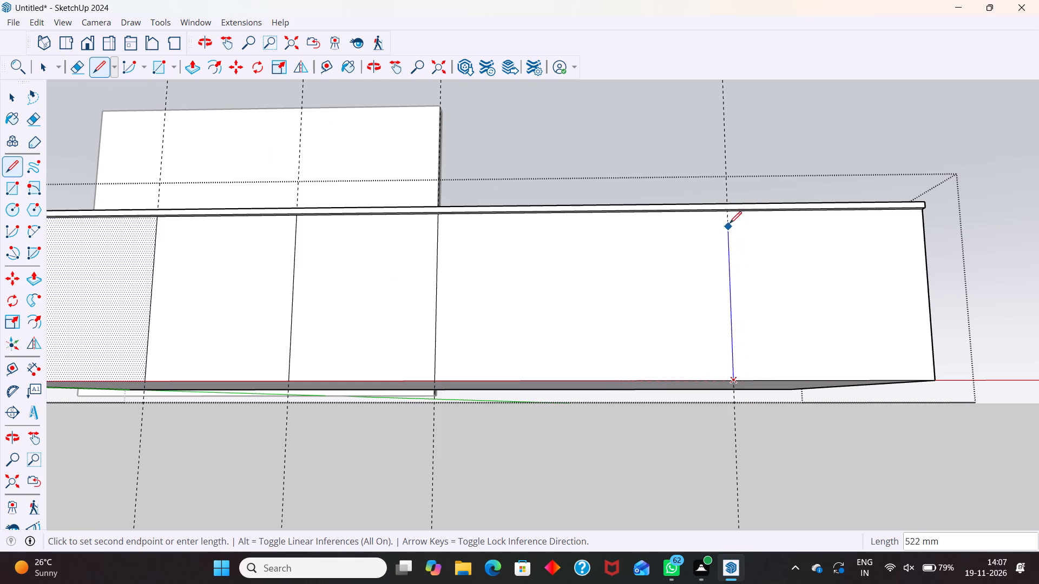
scroll(727, 219, up, 4)
middle_drag(727, 218, 725, 189)
click(722, 171)
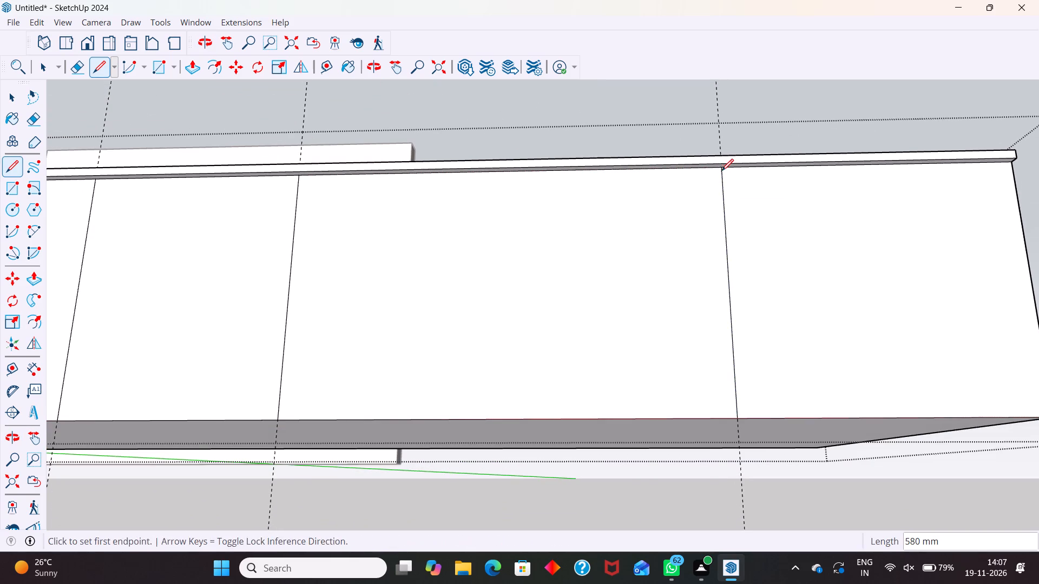
key(space)
Delete all the guides from the model.
scroll(669, 248, down, 11)
scroll(655, 350, down, 7)
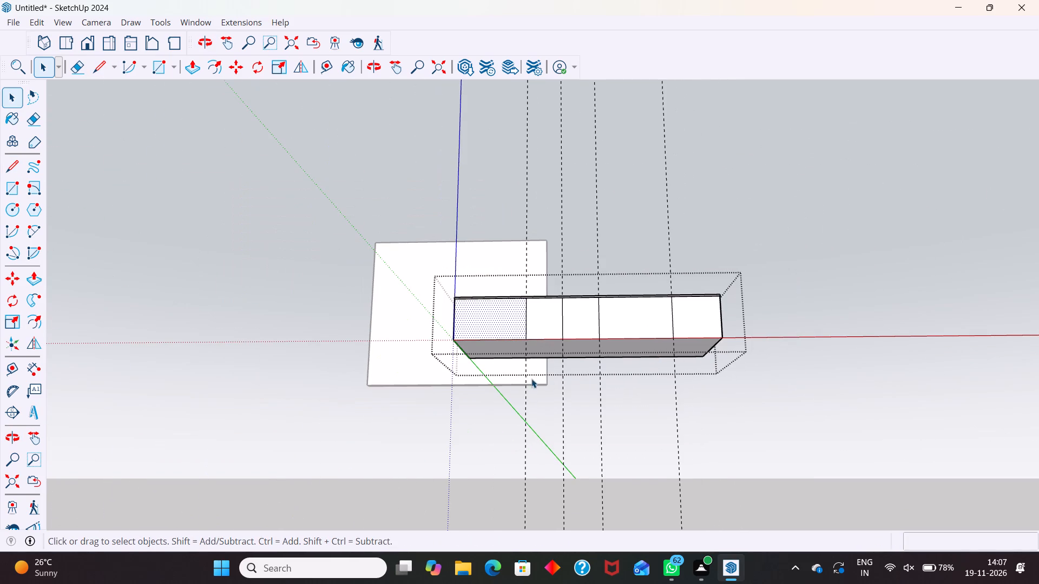
click(37, 21)
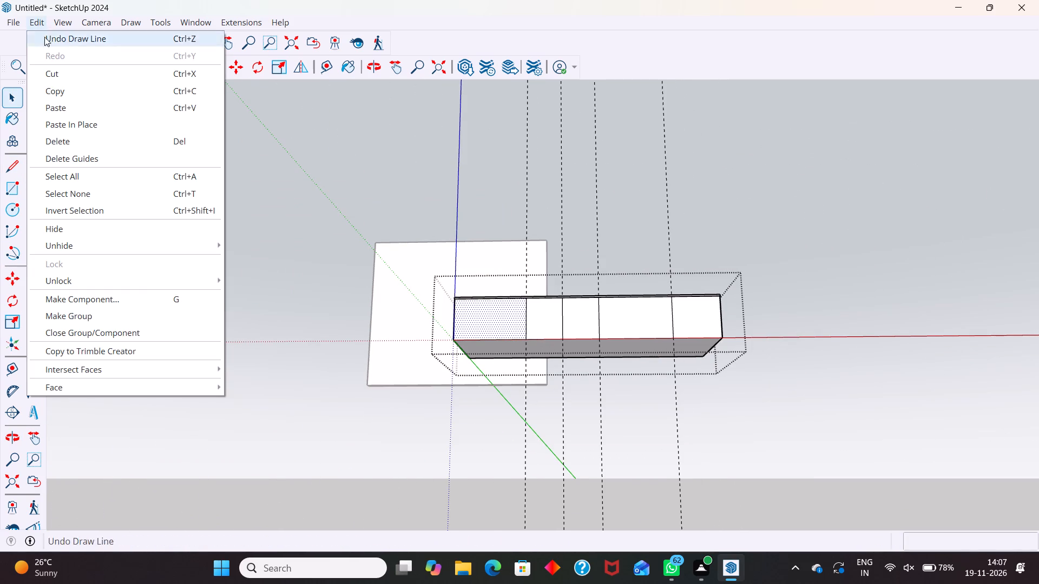
click(113, 159)
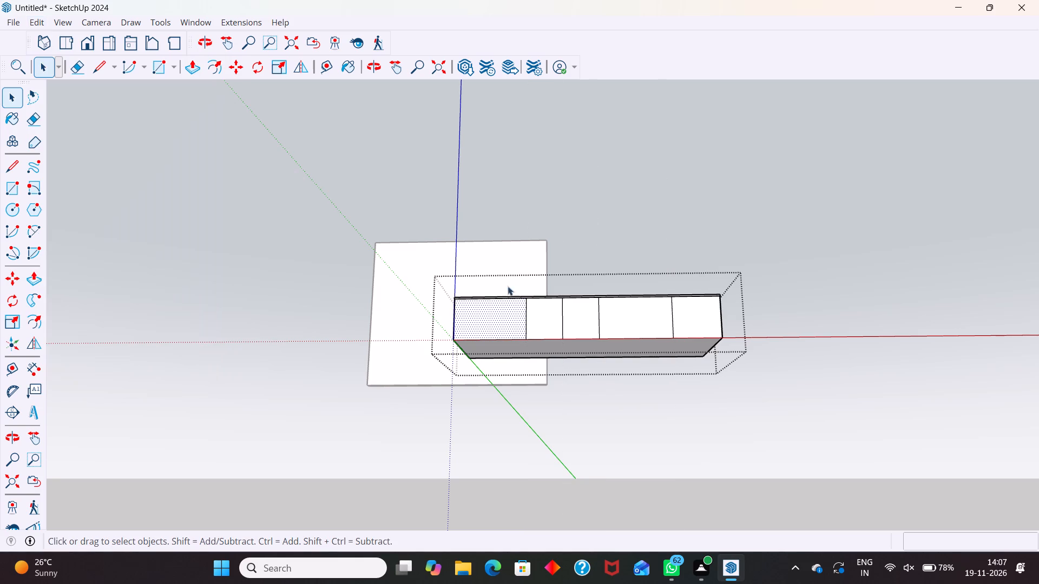
Leave the block's group and examine the divided front face from several angles.
middle_drag(587, 386, 612, 461)
click(887, 356)
scroll(679, 386, up, 10)
middle_drag(437, 351, 537, 321)
scroll(514, 331, down, 4)
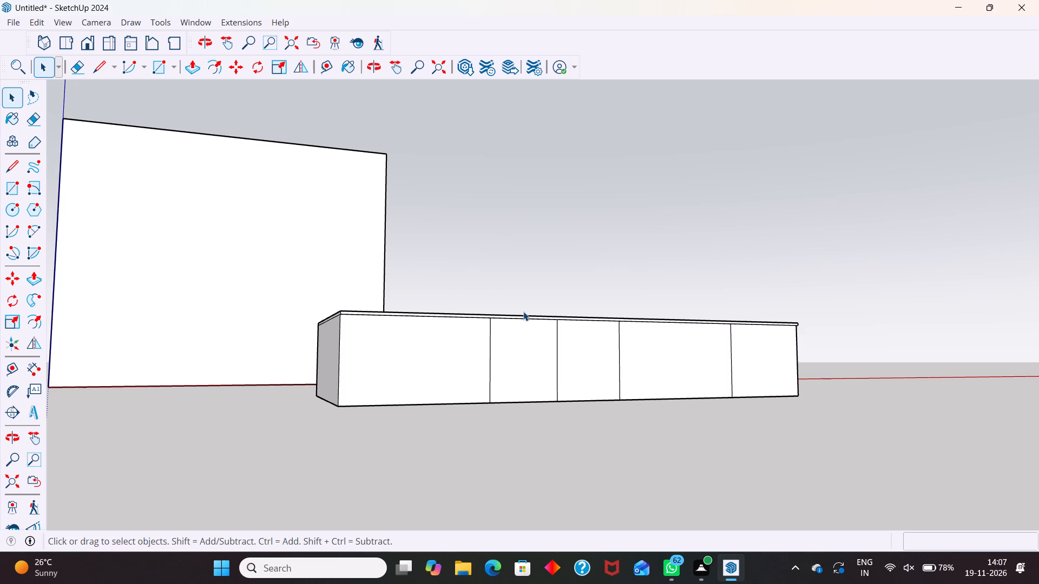
scroll(416, 408, up, 1)
scroll(430, 363, up, 3)
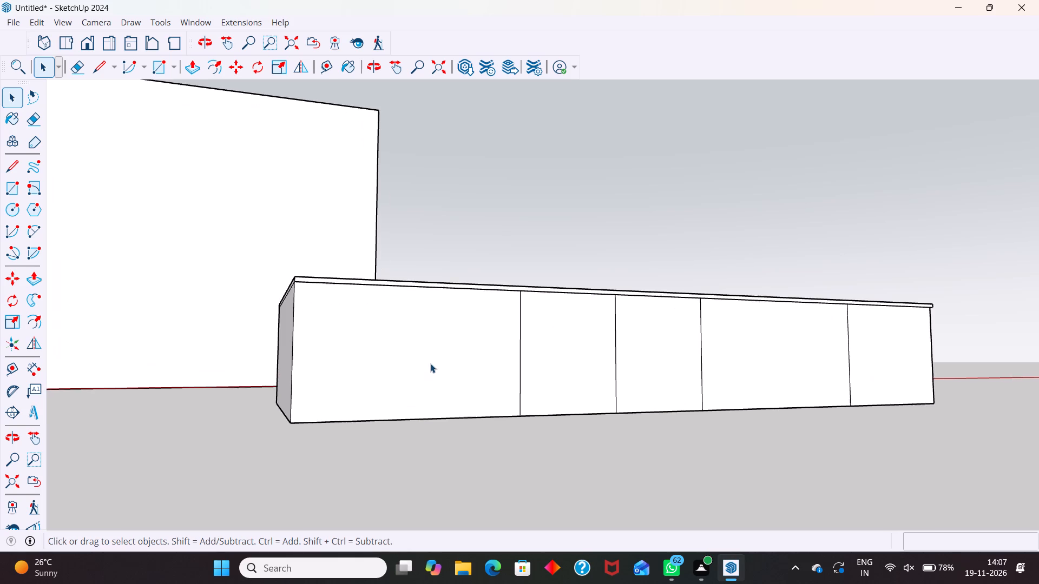
middle_drag(472, 378, 429, 441)
scroll(472, 378, up, 1)
scroll(474, 346, down, 3)
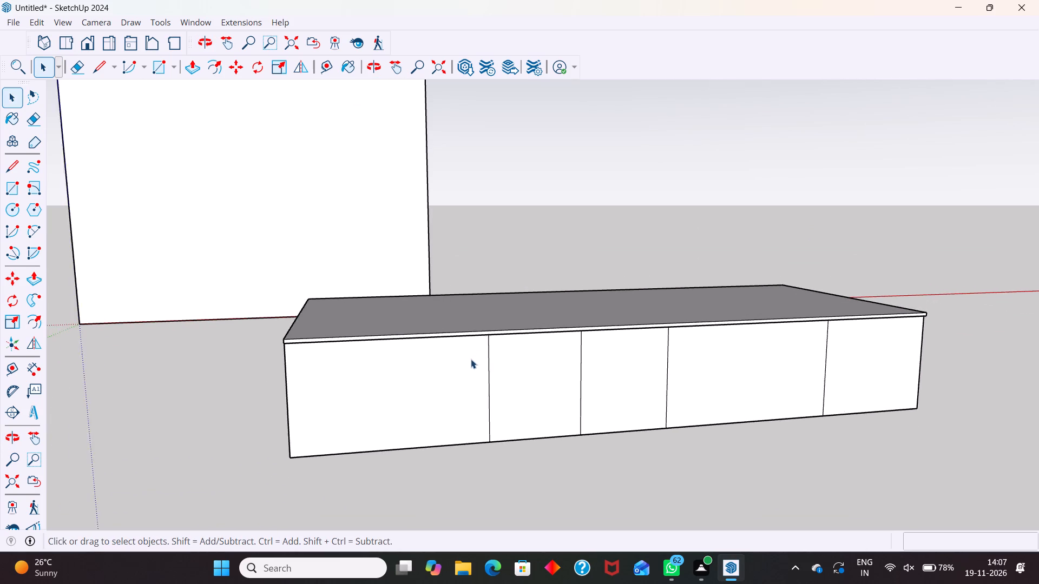
Reopen the block's group and split the leftmost front panel with a 1000 mm horizontal line between its side edges' midpoints.
middle_drag(386, 393, 398, 391)
triple_click(369, 410)
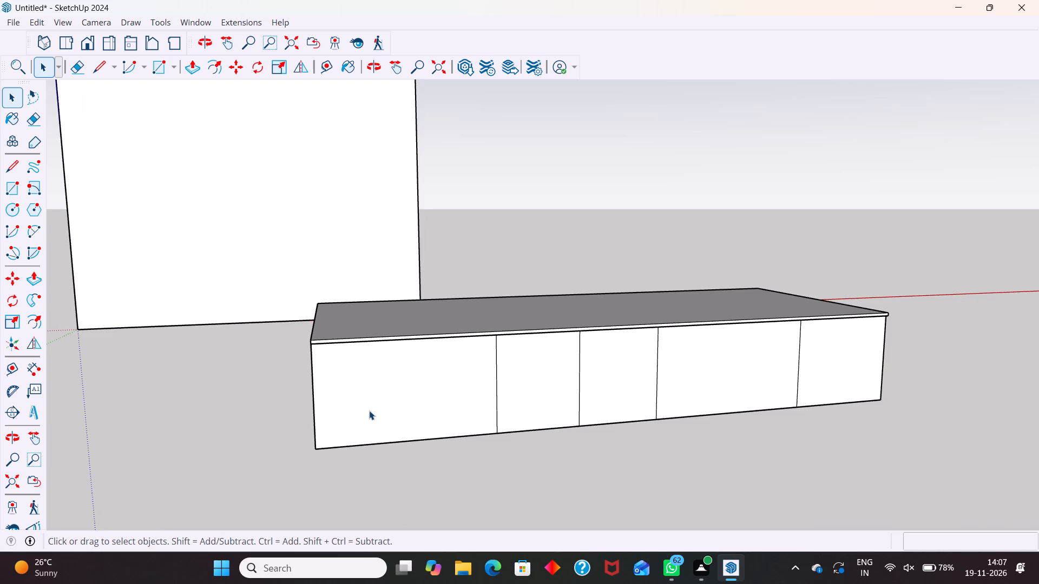
scroll(440, 400, up, 2)
click(430, 404)
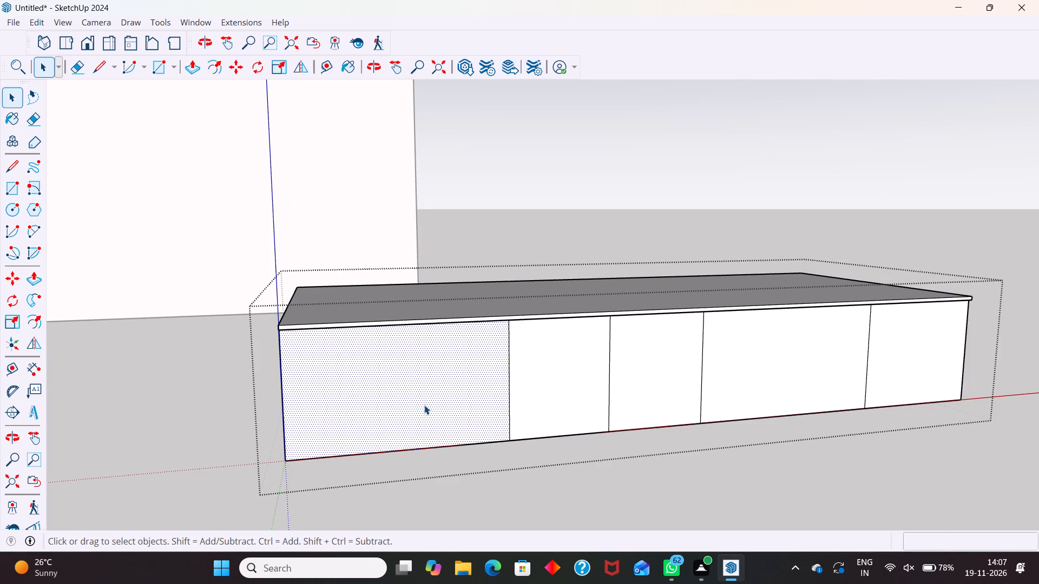
key(l)
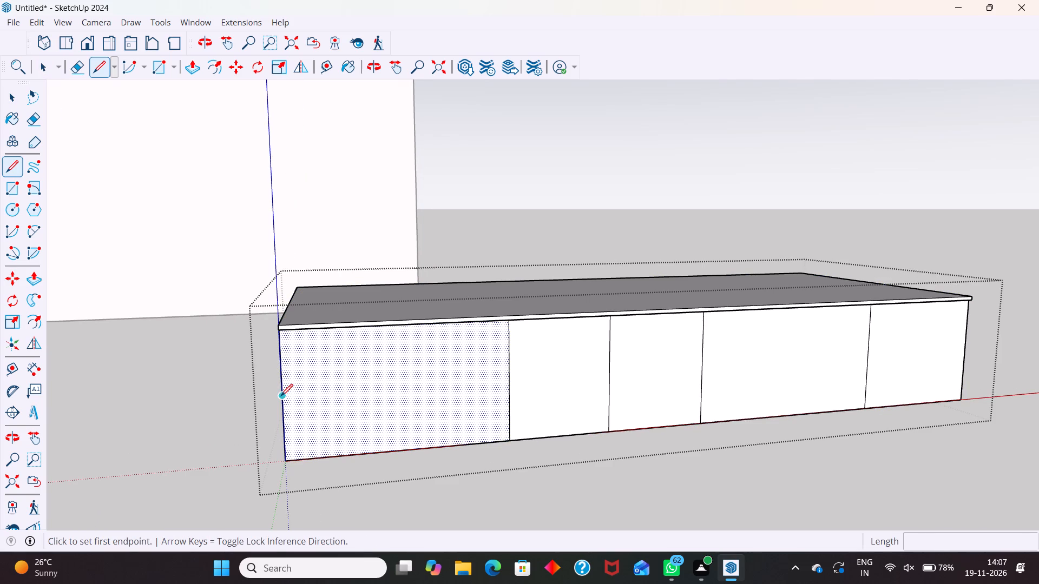
click(281, 395)
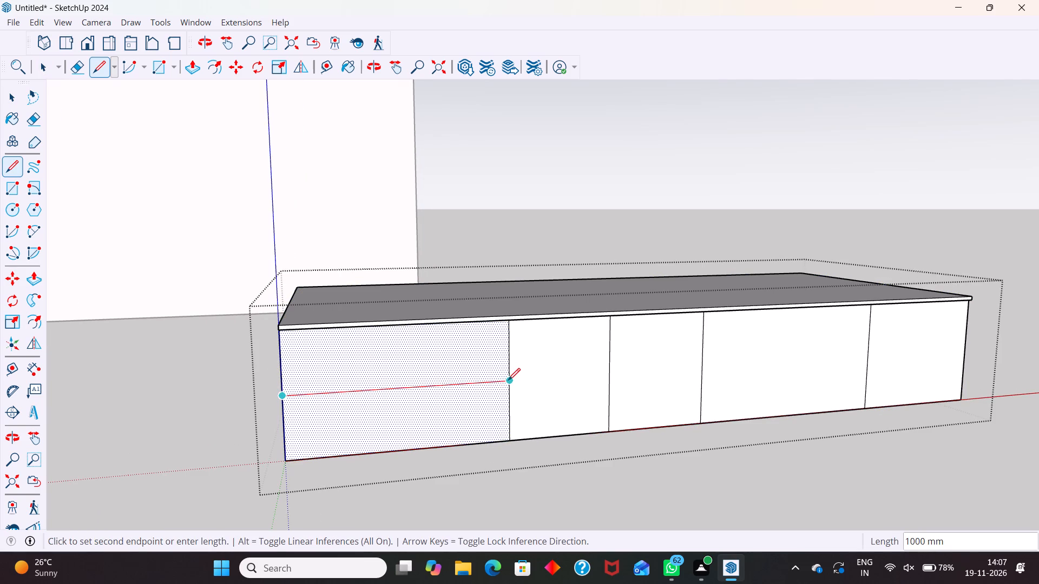
click(508, 380)
key(space)
Offset the outline of the leftmost section's upper panel inward by 3 mm.
key(f)
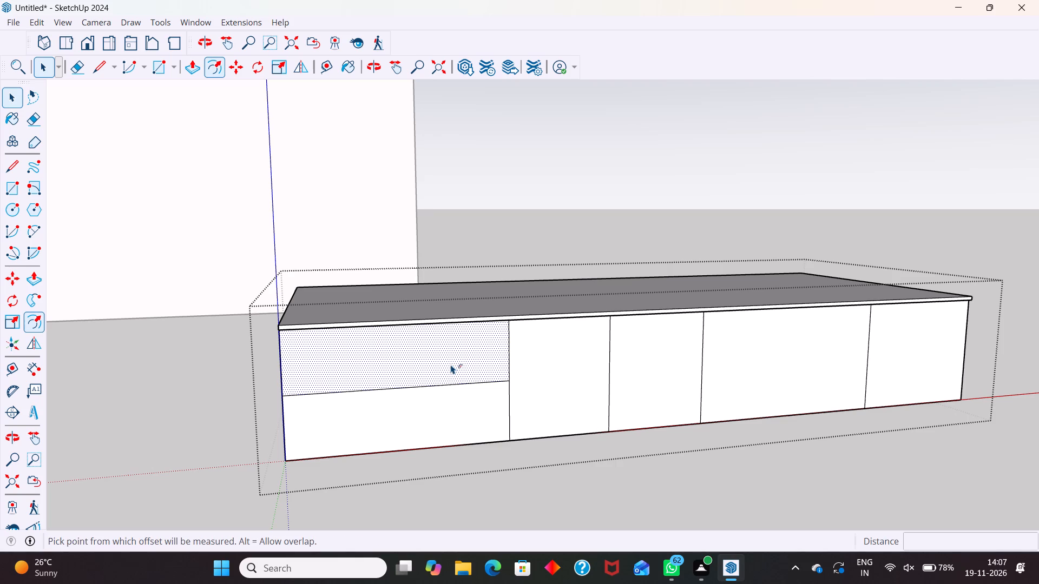
click(490, 349)
key(3)
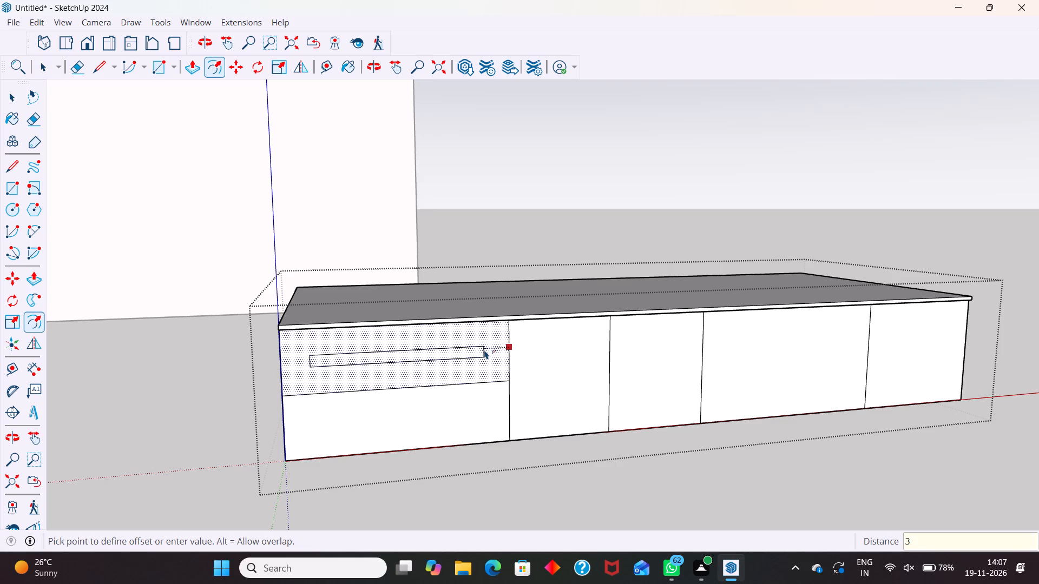
key(Return)
key(space)
Offset the outline of the leftmost section's lower panel inward by 3 mm.
click(472, 417)
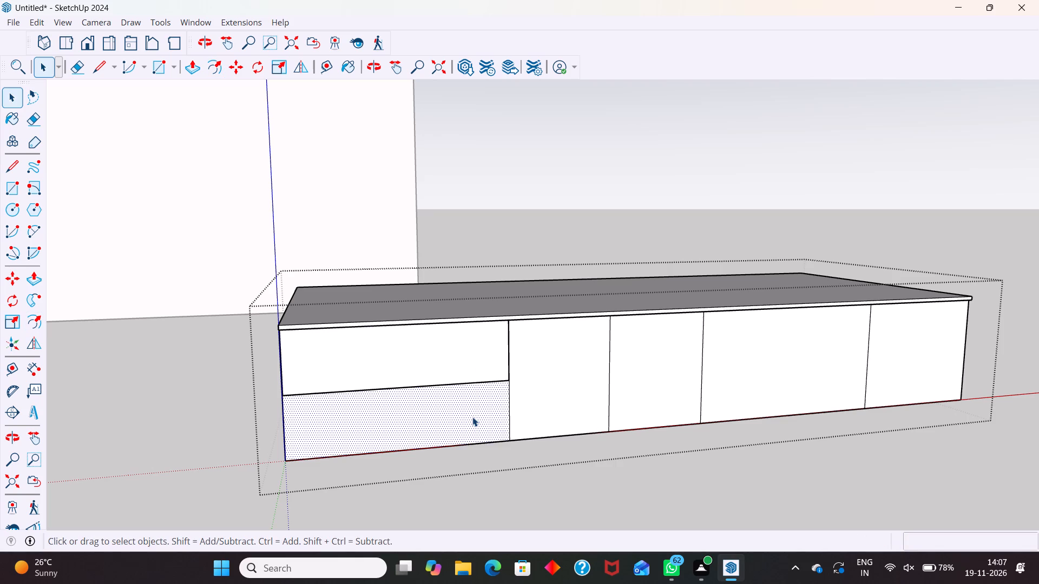
key(f)
click(498, 409)
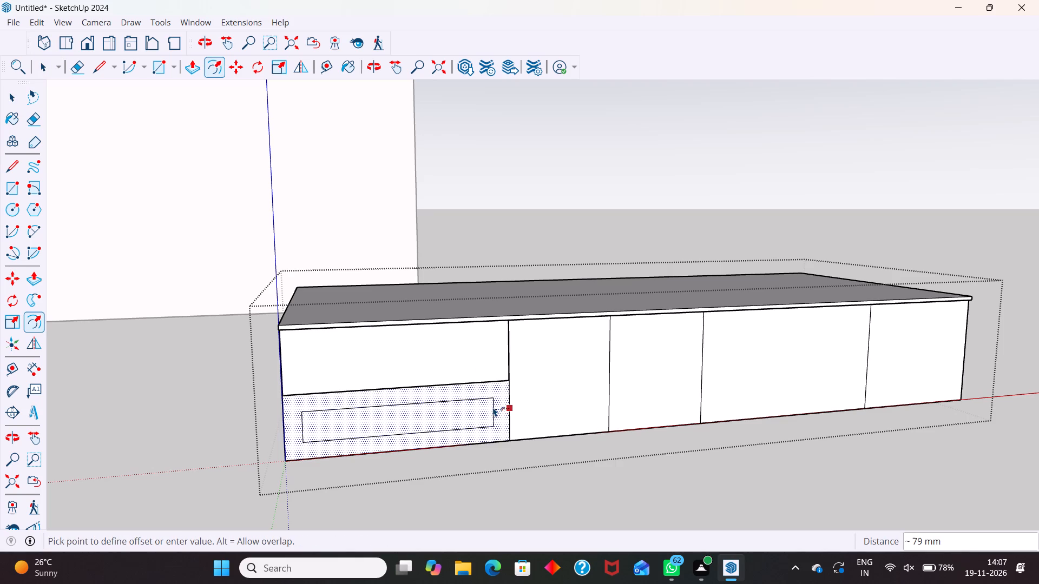
key(3)
key(Return)
key(space)
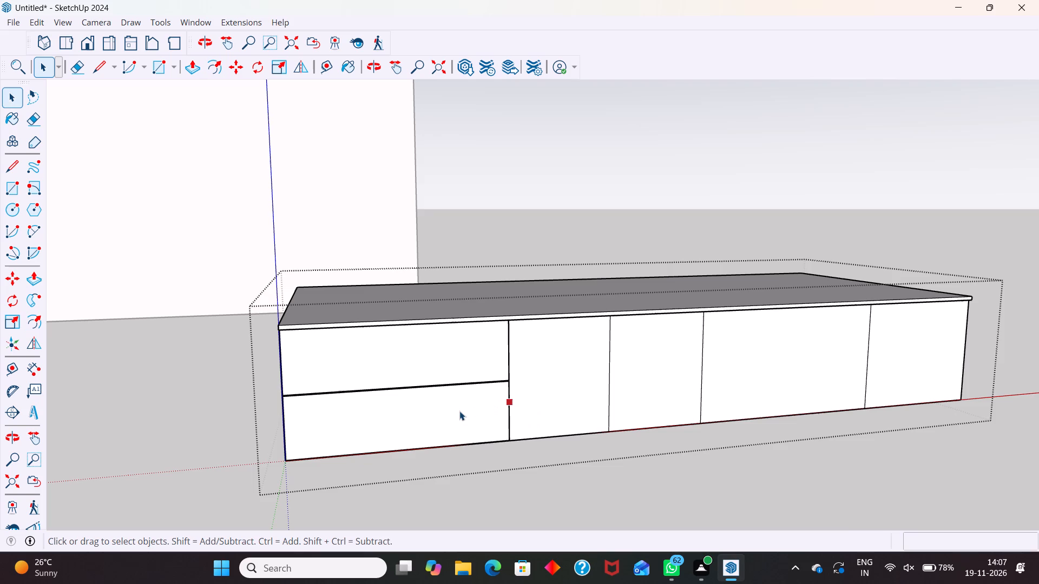
Examine the offset outlines of the leftmost section's two panels, selecting the lower and upper inner faces in turn.
click(459, 411)
scroll(469, 369, up, 2)
scroll(508, 336, up, 7)
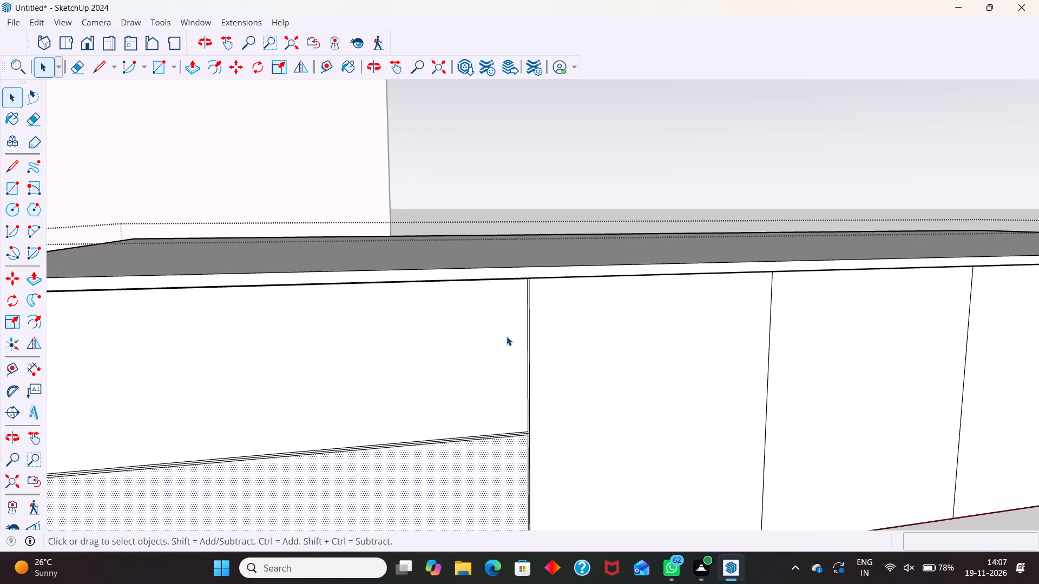
middle_drag(508, 343, 537, 316)
scroll(553, 345, down, 4)
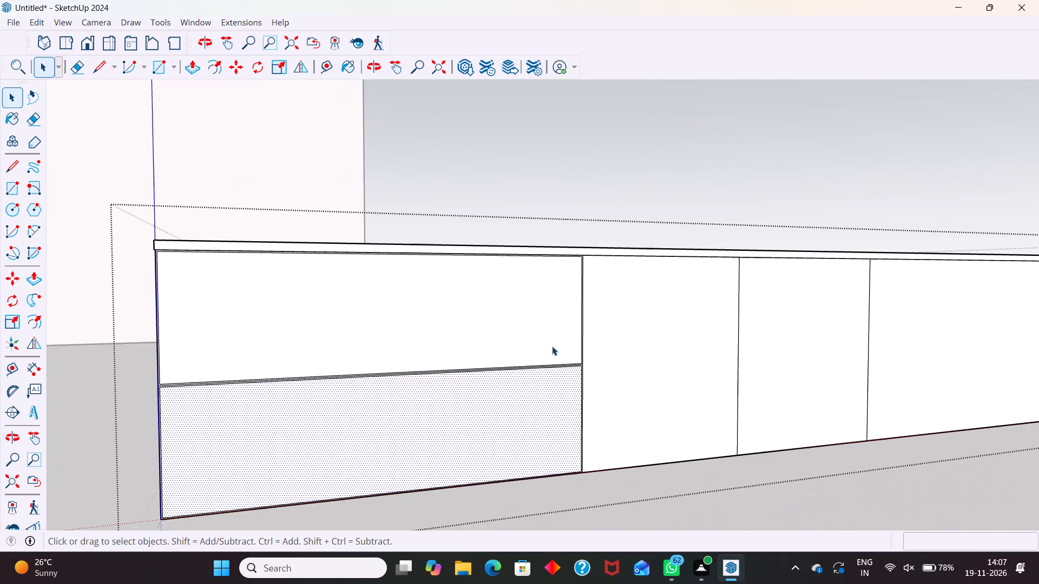
click(469, 338)
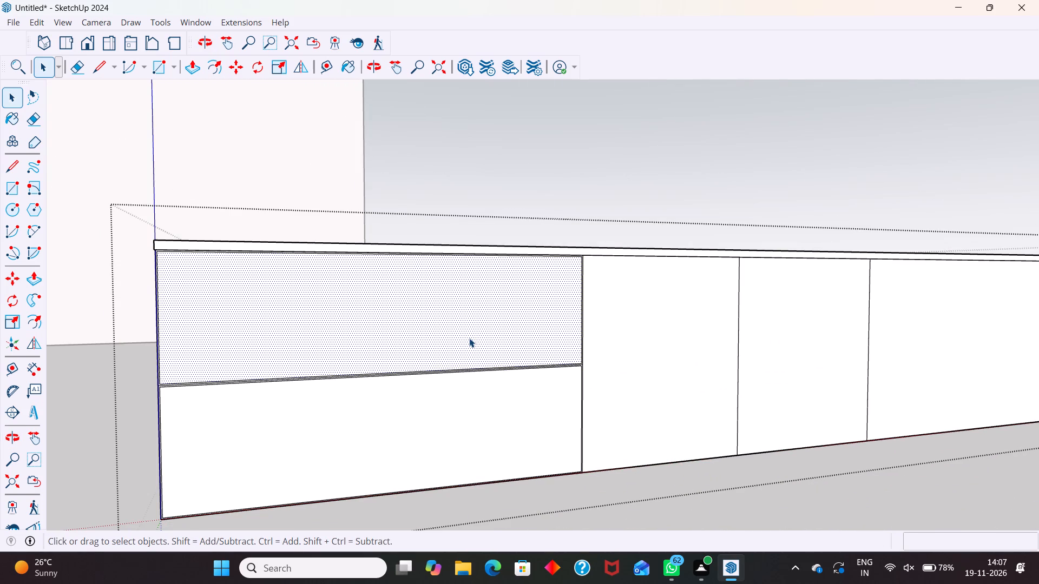
scroll(354, 308, down, 7)
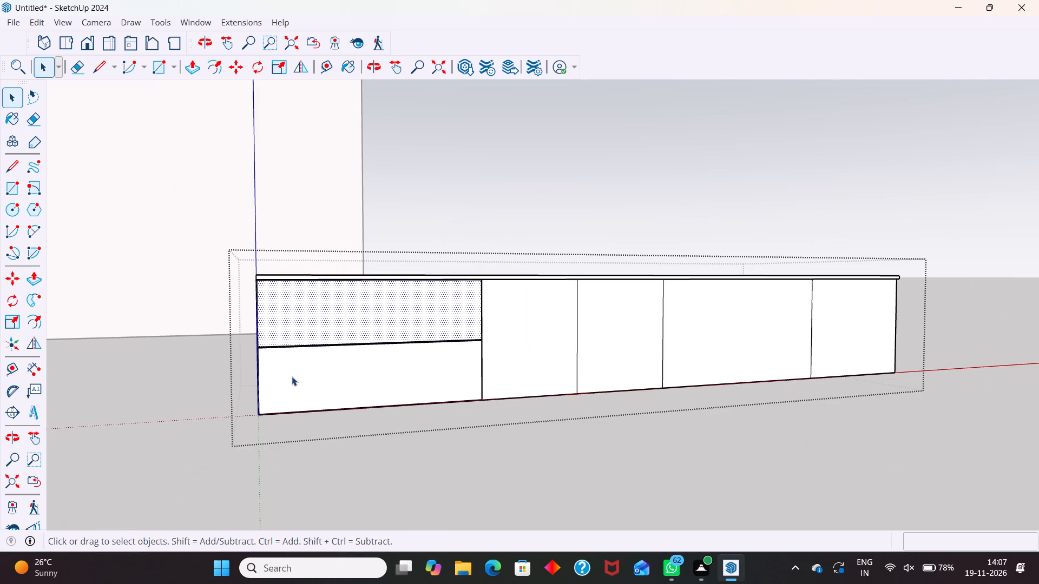
middle_drag(291, 376, 350, 394)
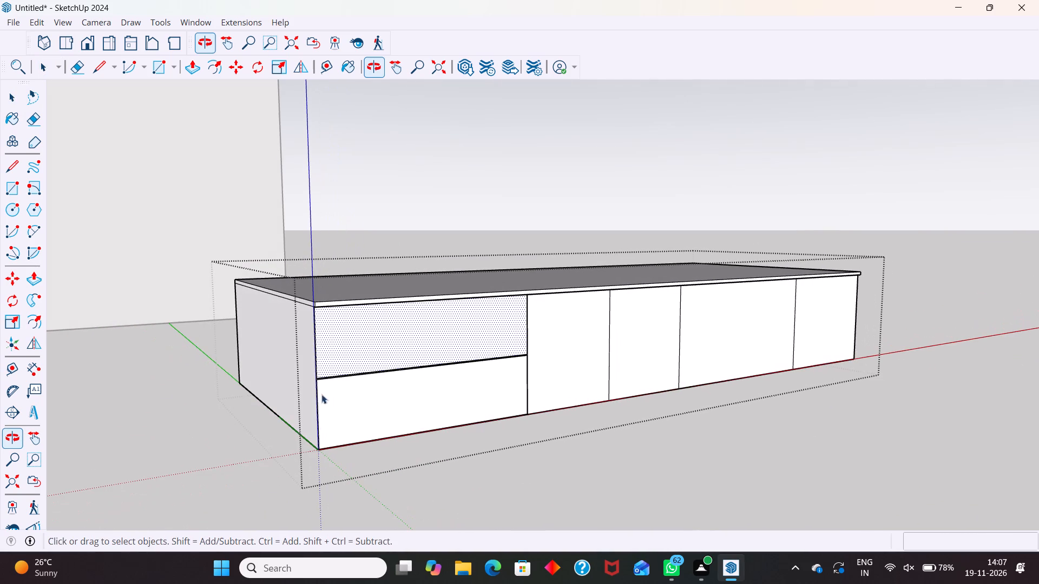
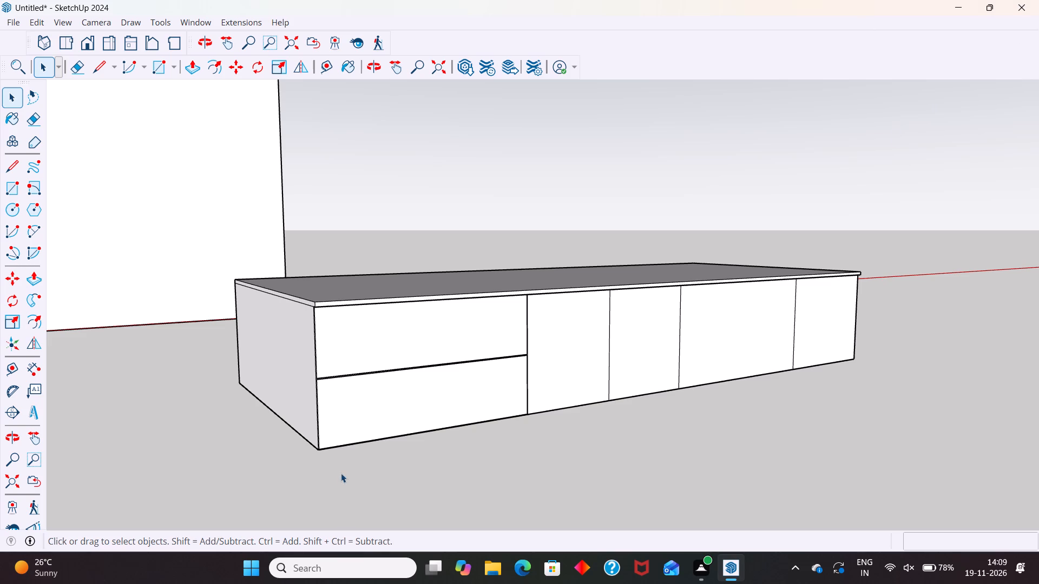
Push the inner face of the leftmost section's upper panel 1506 mm into the cabinet block.
double_click(387, 344)
double_click(375, 349)
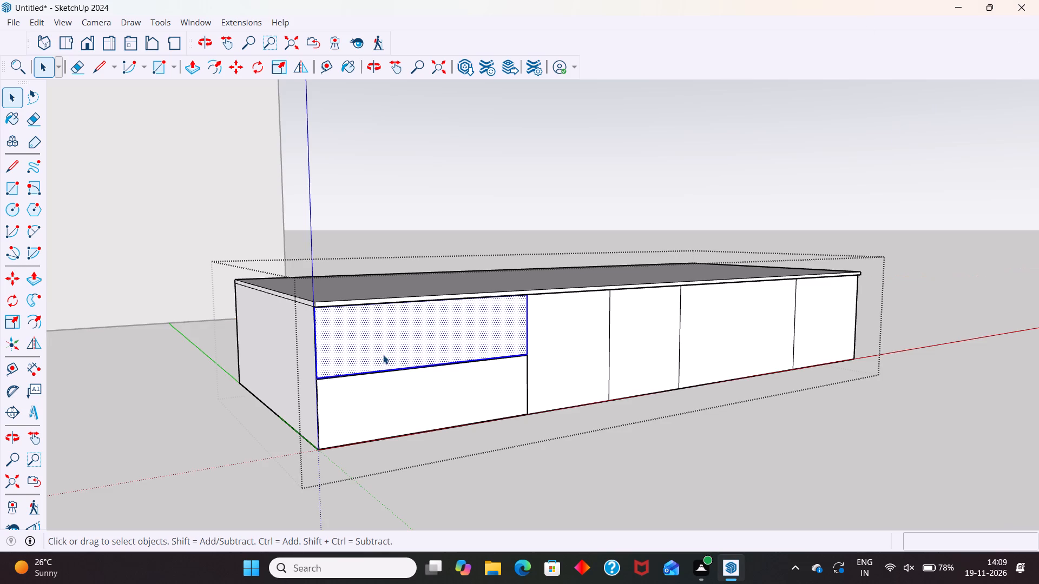
click(383, 354)
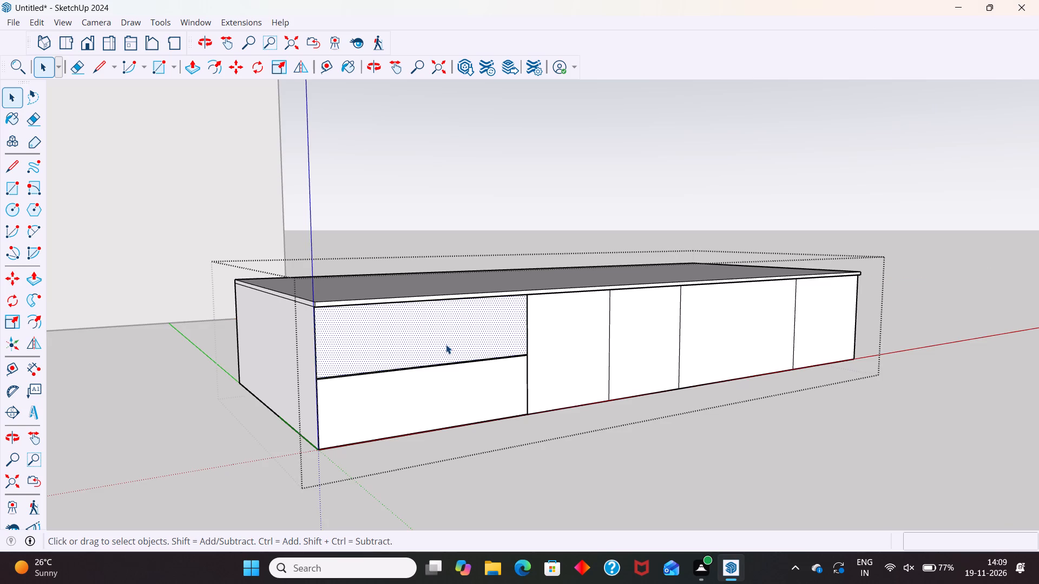
click(397, 496)
triple_click(404, 337)
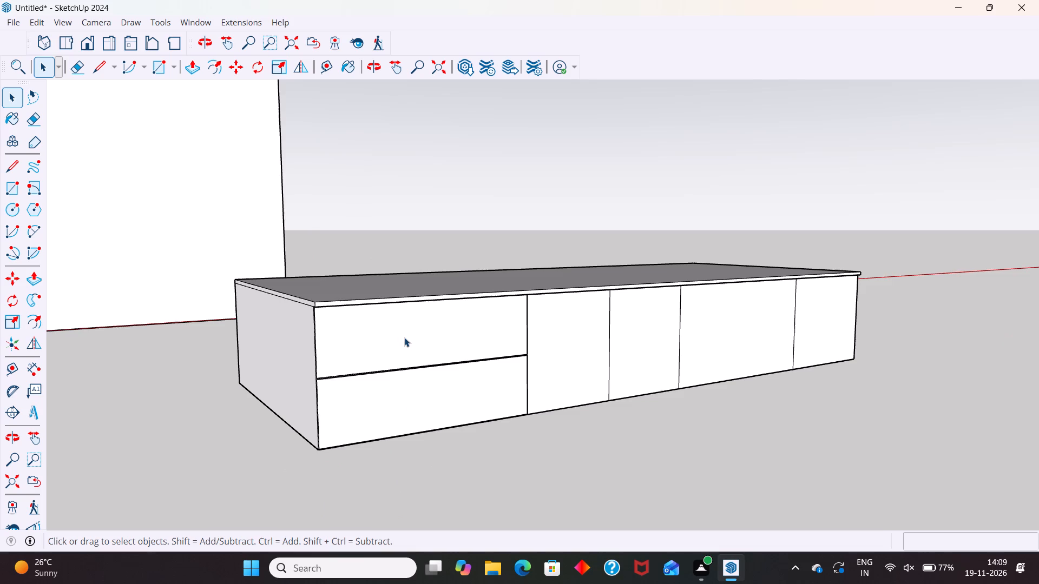
click(405, 337)
double_click(400, 348)
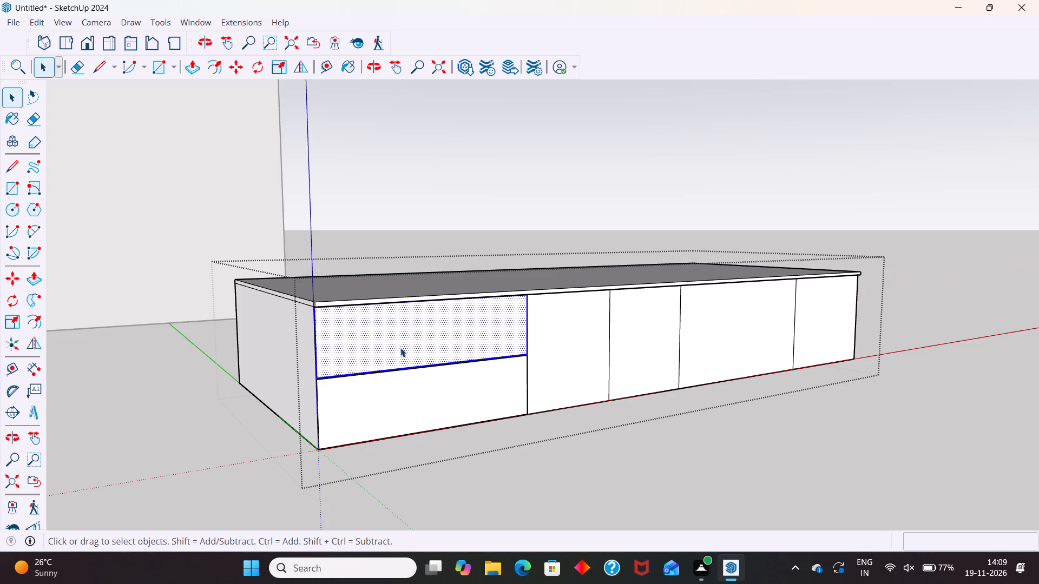
click(400, 348)
key(p)
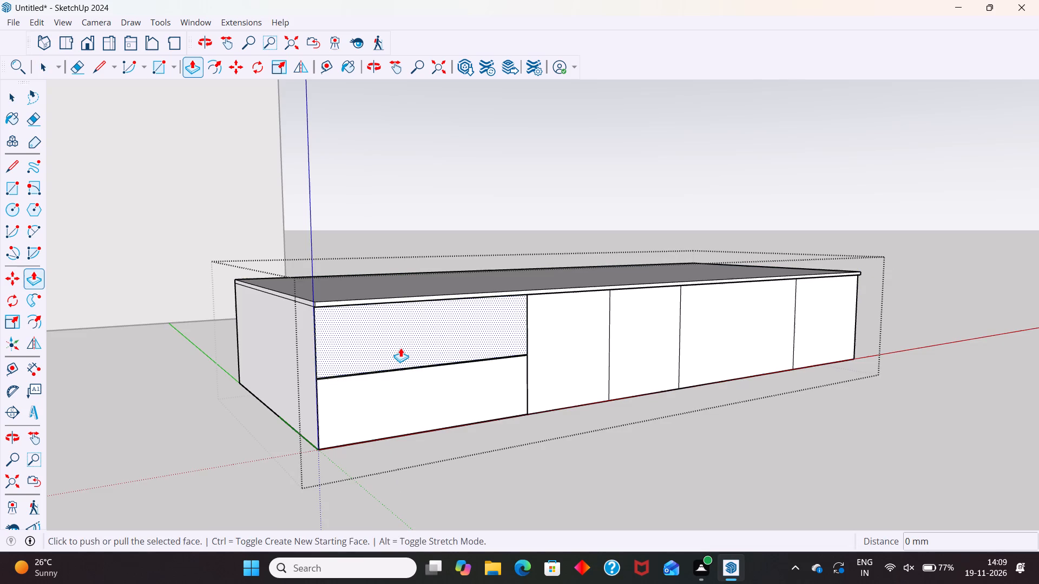
click(400, 348)
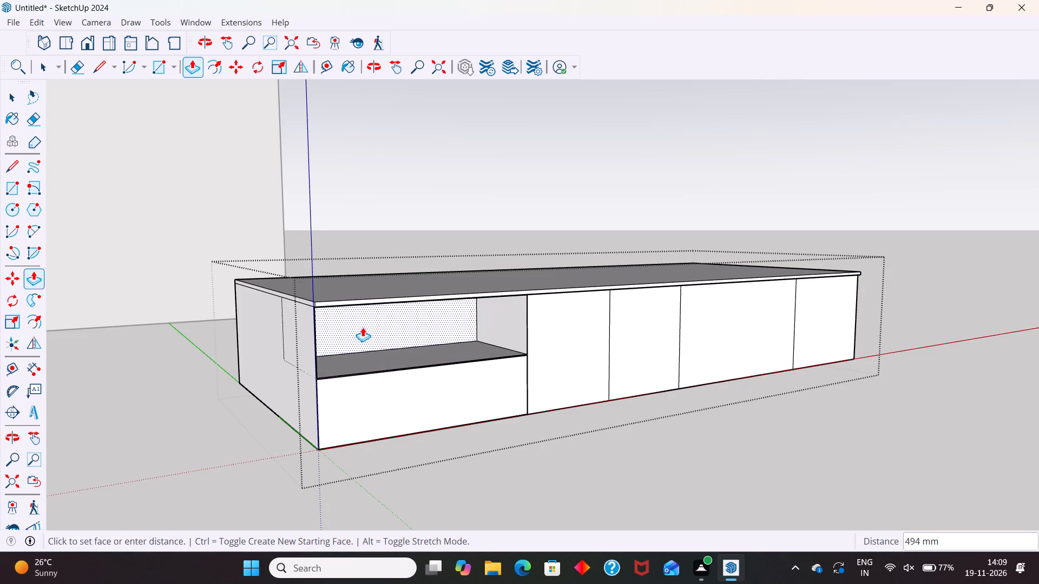
key(1)
key(5)
text(06)
key(Return)
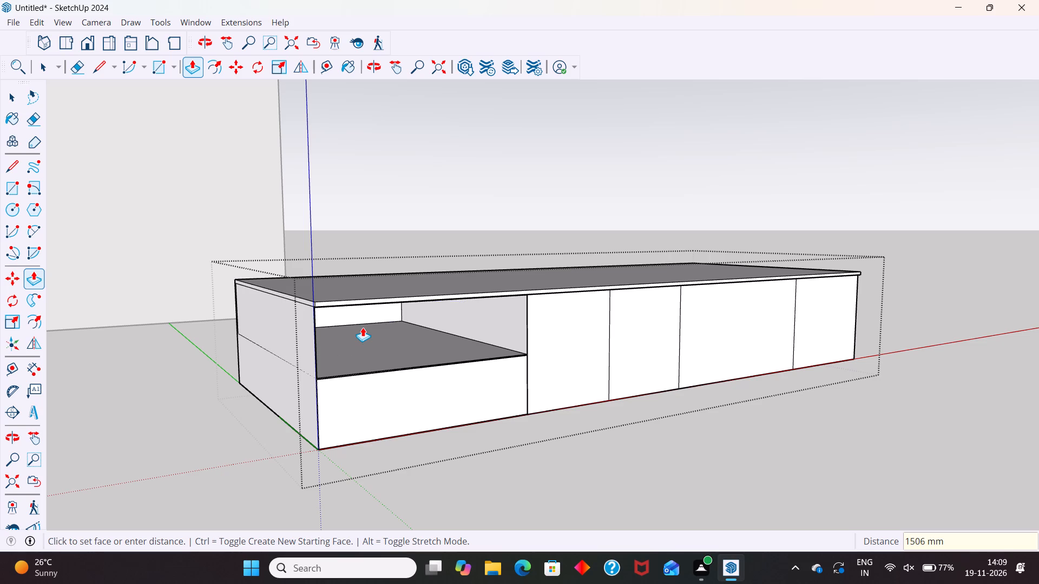
key(space)
Push the inner face of the leftmost section's lower panel 1506 mm into the cabinet block.
scroll(374, 349, down, 7)
middle_drag(443, 427, 377, 378)
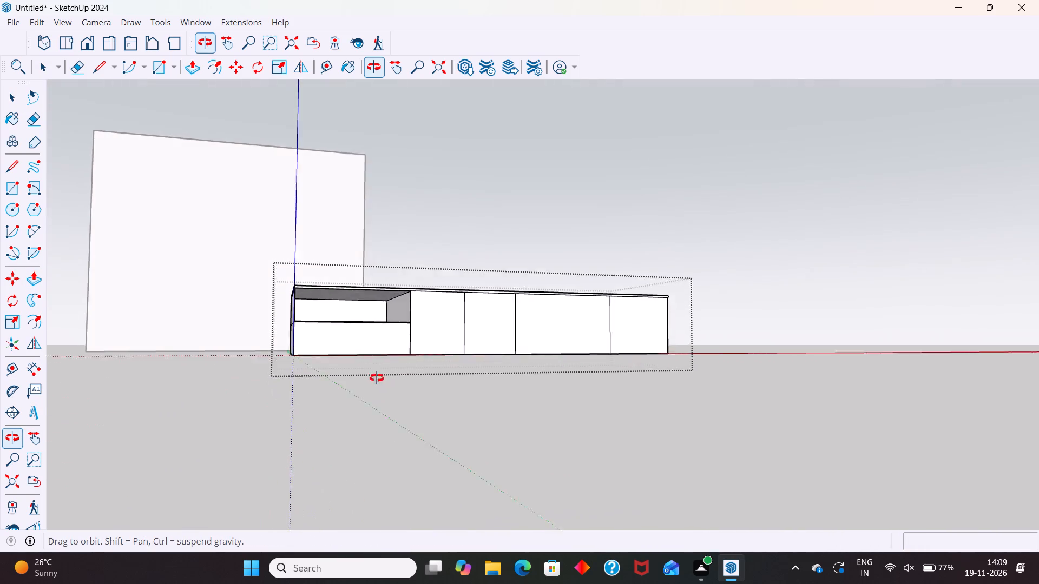
middle_drag(377, 378, 390, 369)
scroll(314, 295, up, 5)
middle_drag(302, 319, 305, 364)
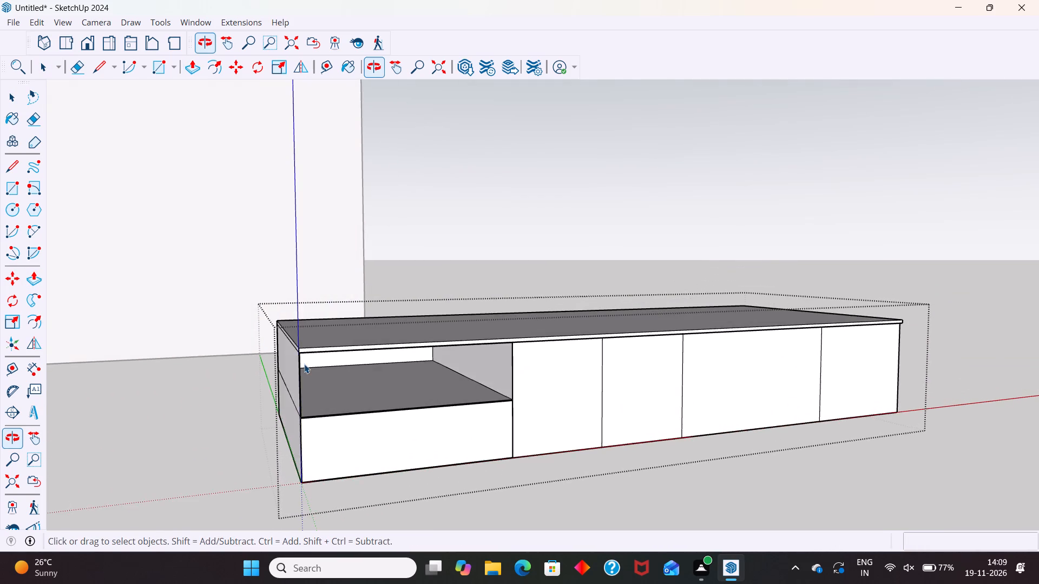
scroll(492, 387, up, 11)
scroll(540, 295, down, 10)
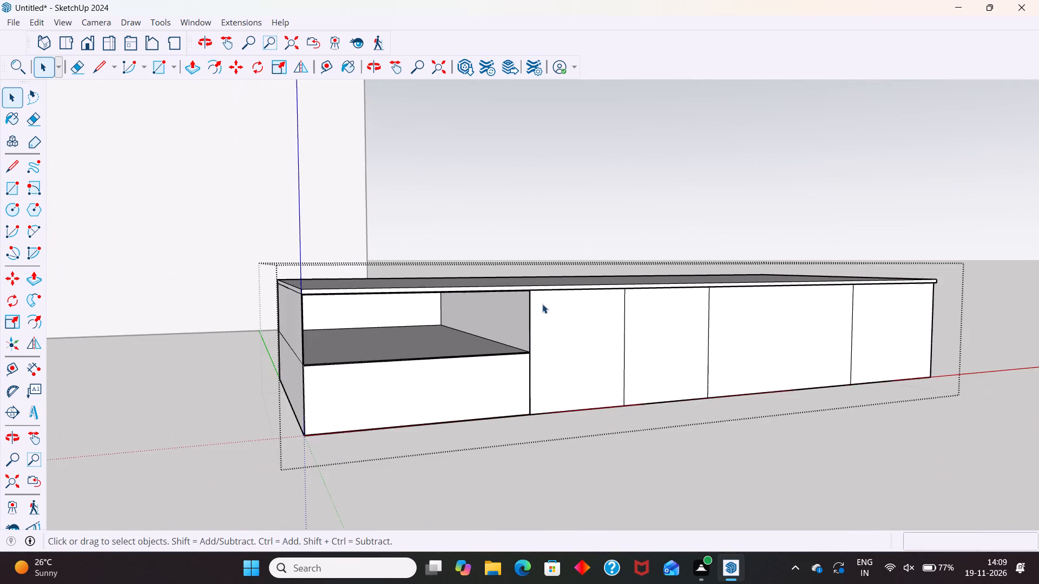
scroll(542, 304, down, 6)
double_click(486, 368)
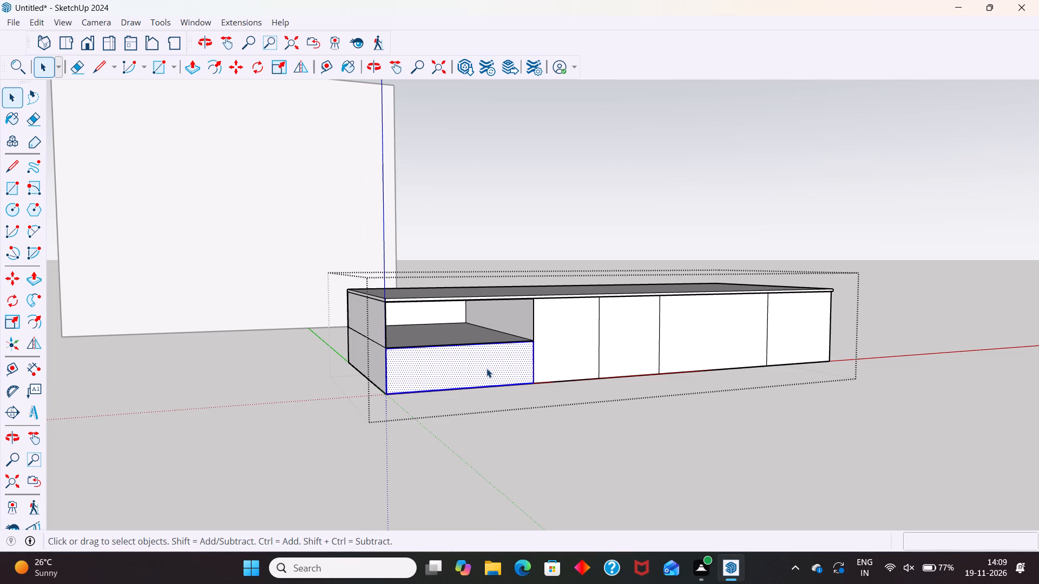
key(p)
click(486, 368)
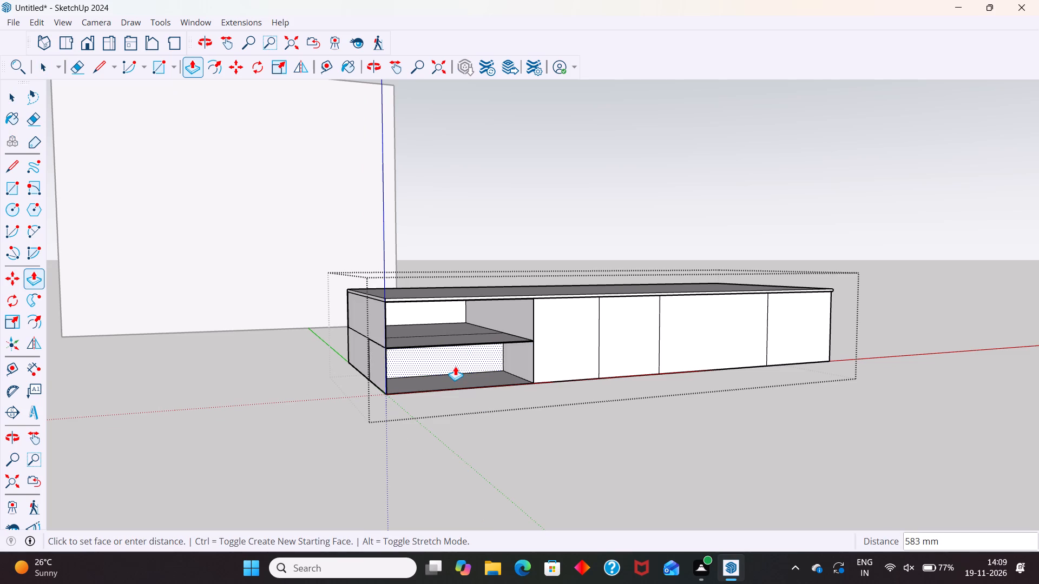
key(1)
key(5)
key(0)
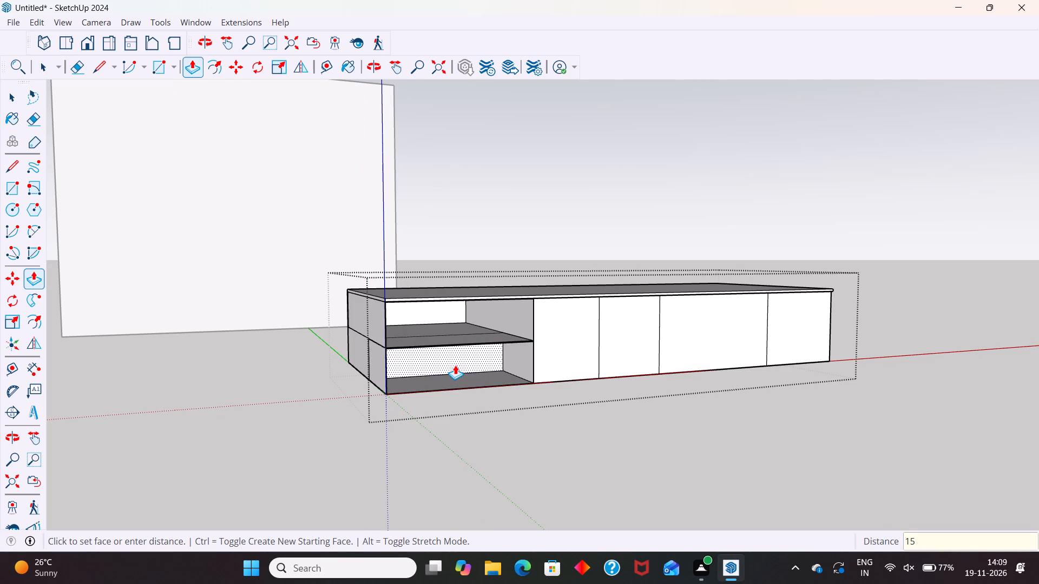
key(6)
key(Return)
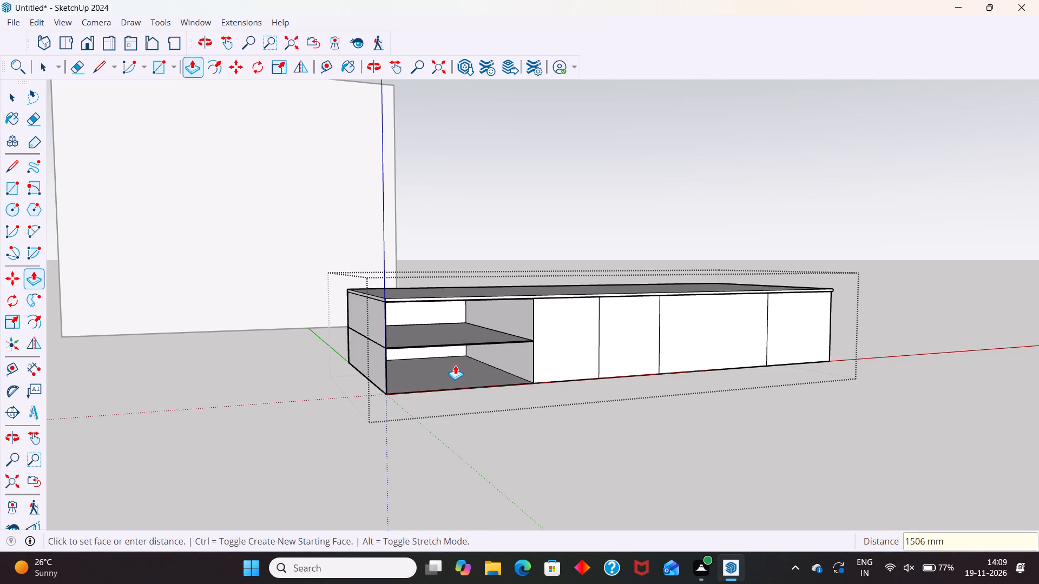
key(space)
Examine the two hollowed compartments of the leftmost section and the thin divider between them.
scroll(455, 365, down, 4)
middle_drag(544, 422, 446, 408)
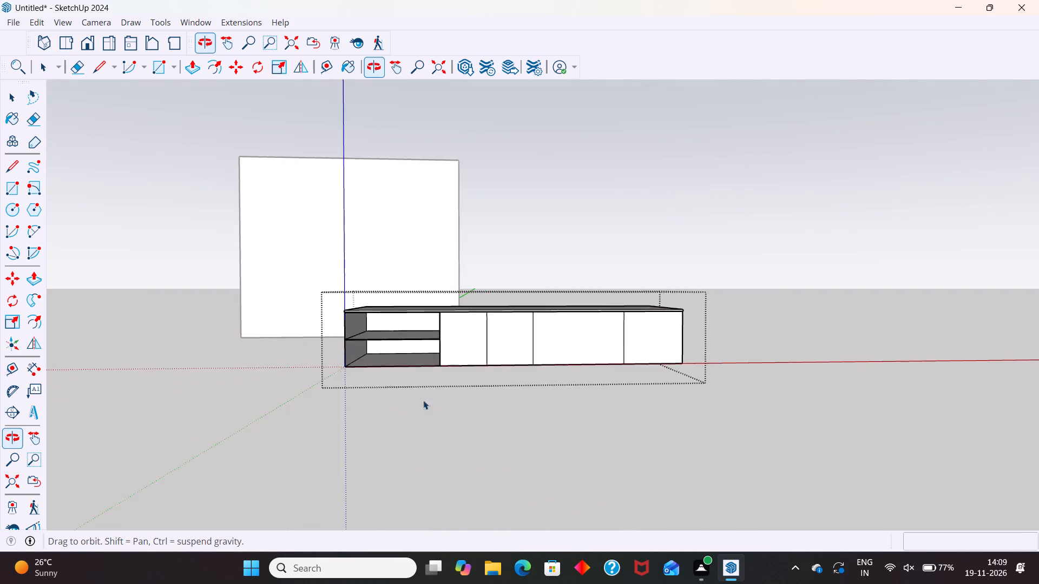
scroll(369, 344, up, 7)
middle_drag(370, 369, 424, 364)
scroll(586, 309, up, 10)
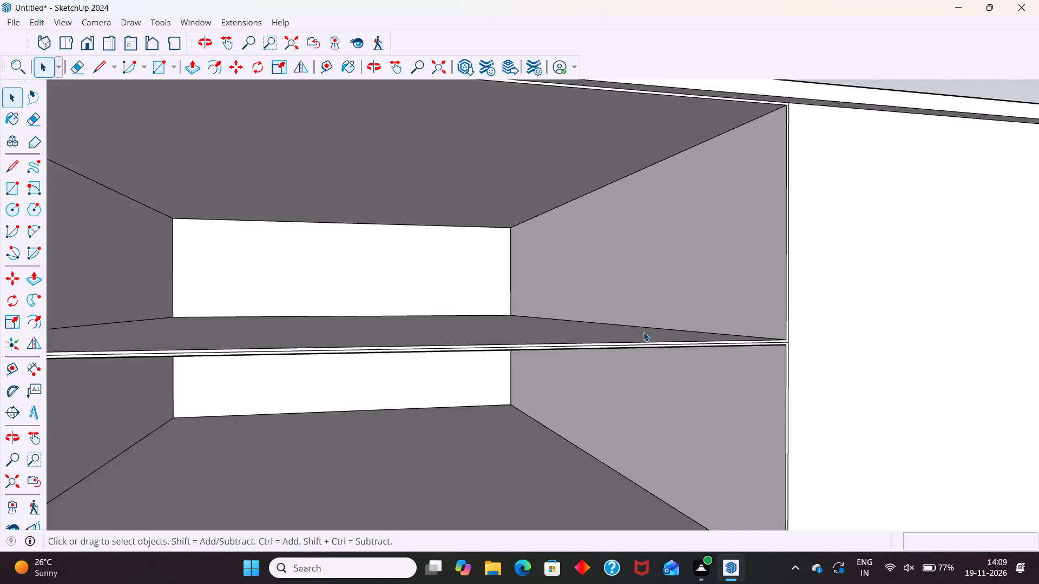
scroll(662, 339, down, 15)
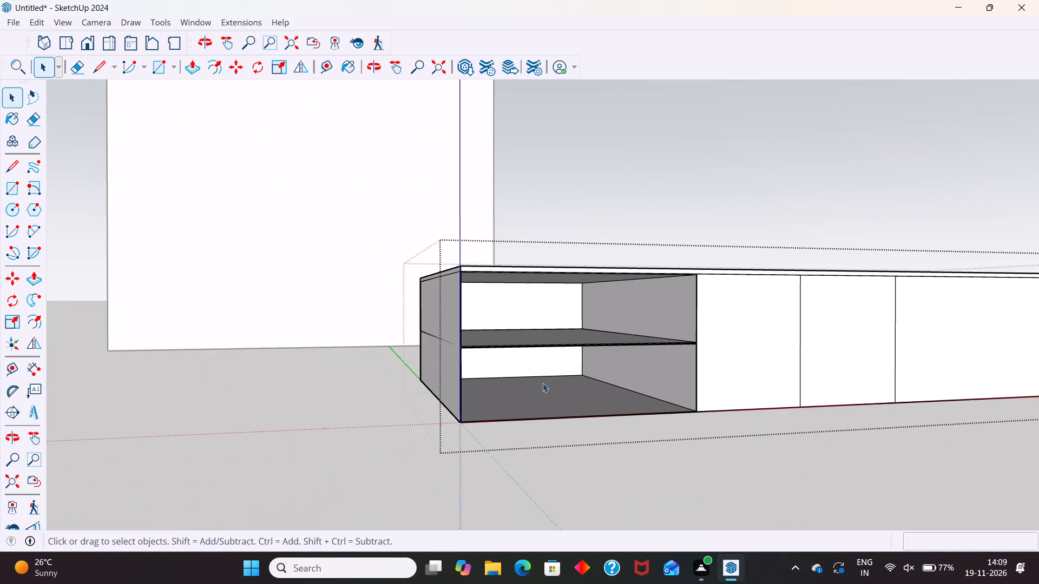
middle_drag(508, 407, 466, 423)
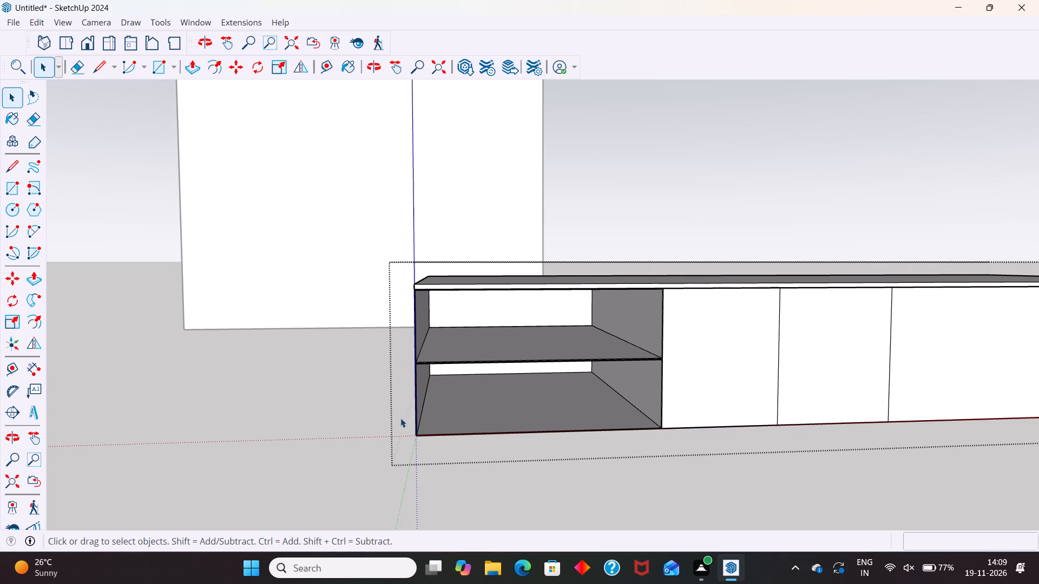
Leave the block's group, make a new group and draw a 290 mm by 1000 mm rectangle over the upper left compartment.
click(321, 413)
right_click(320, 413)
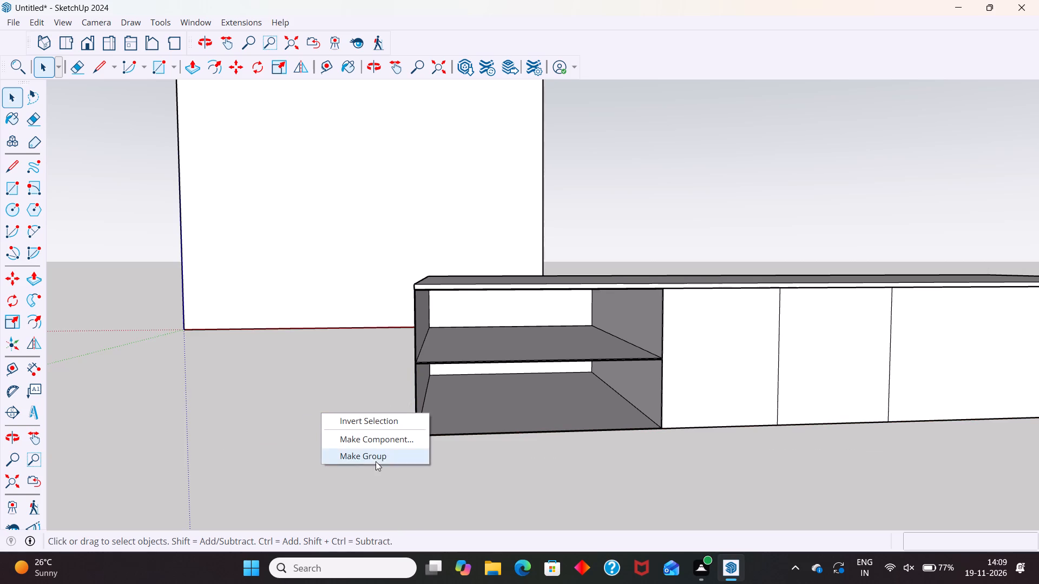
click(379, 456)
key(r)
scroll(424, 279, up, 2)
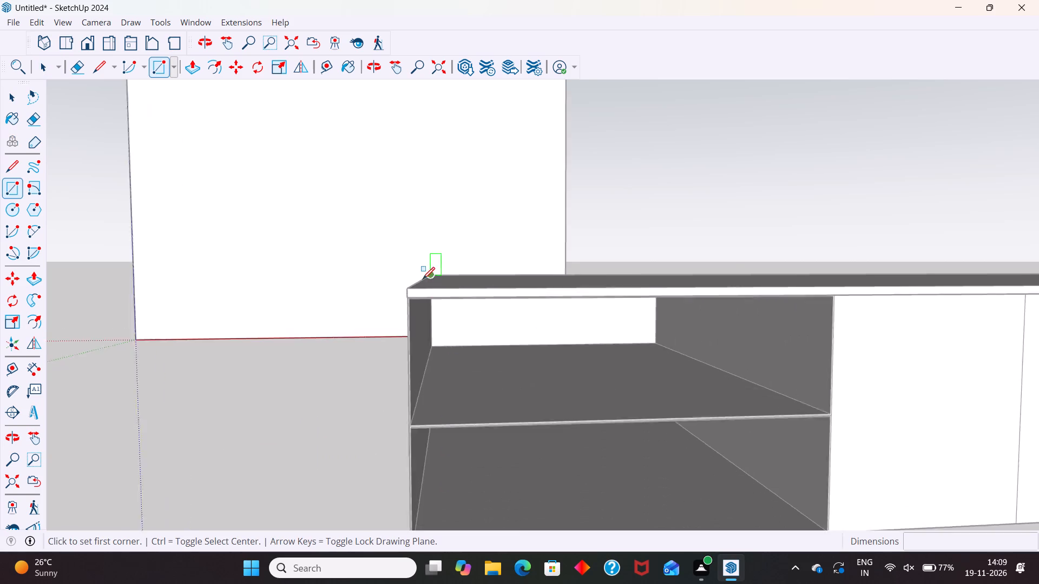
scroll(423, 279, up, 15)
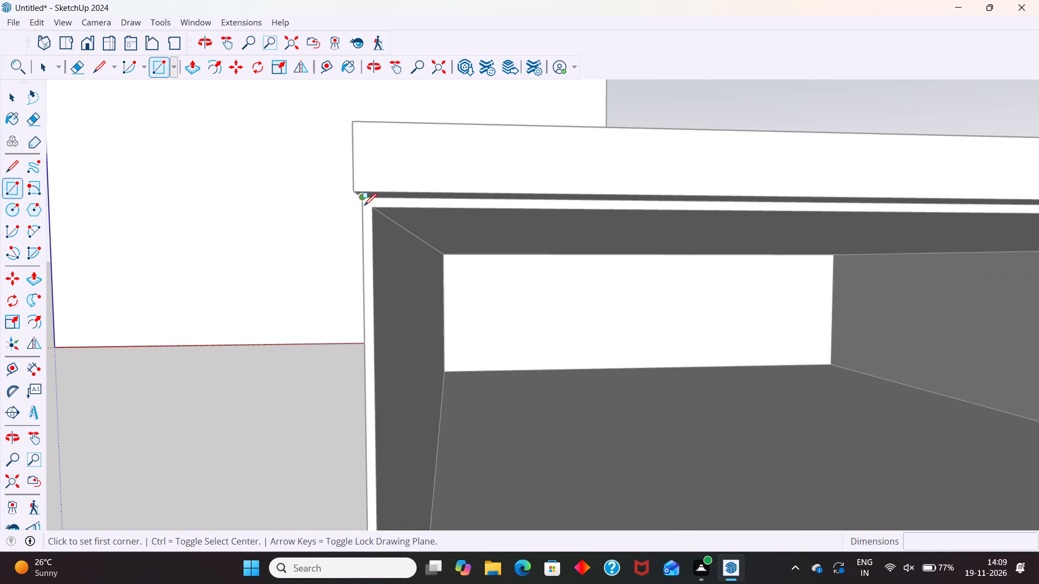
drag(362, 200, 372, 215)
scroll(428, 270, down, 13)
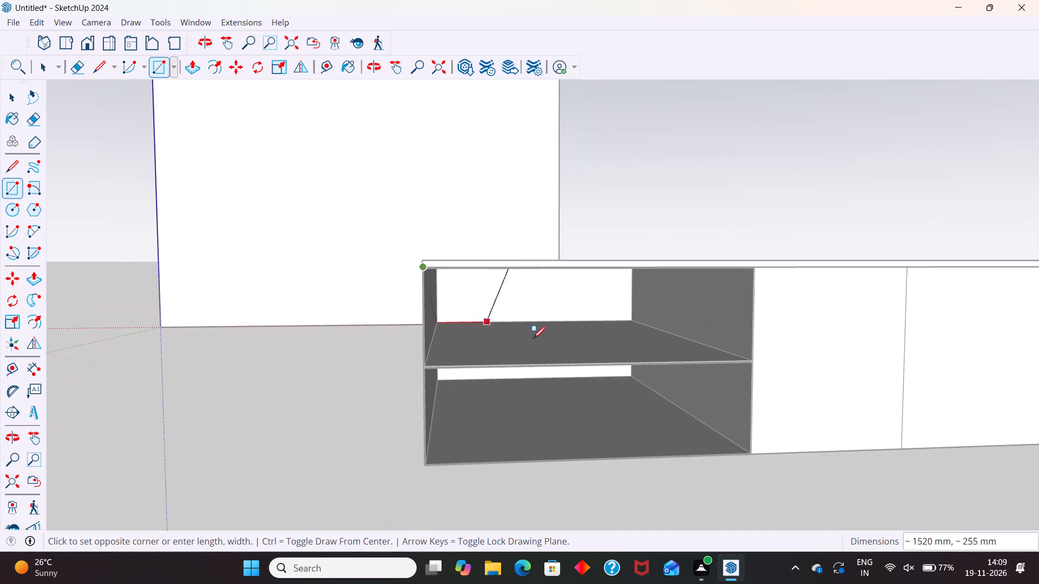
scroll(748, 375, up, 20)
scroll(748, 375, up, 1)
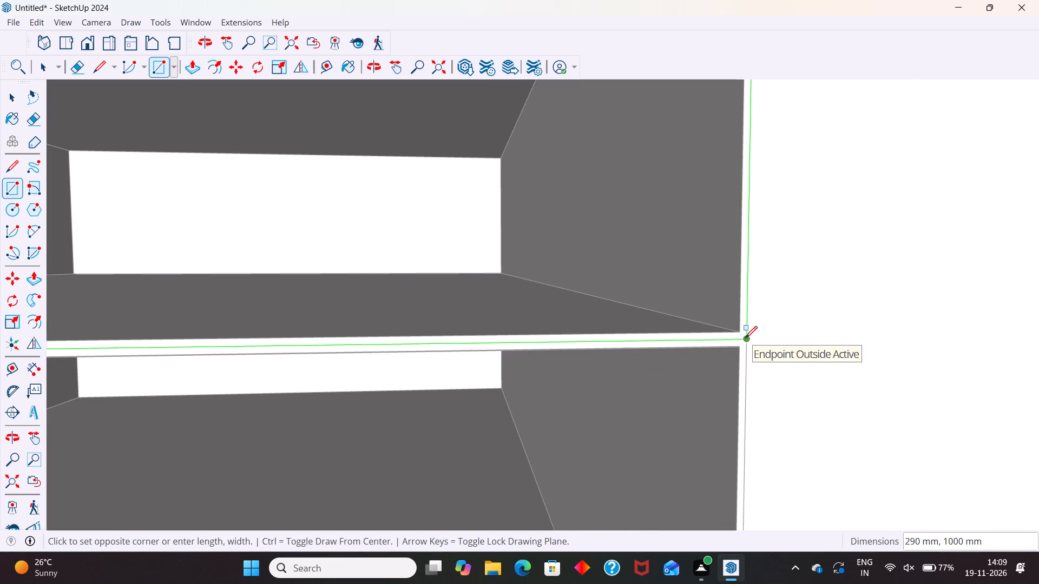
click(745, 338)
key(space)
scroll(700, 357, down, 17)
Offset the outline of the new rectangle over the upper compartment inward by 3 mm.
click(610, 337)
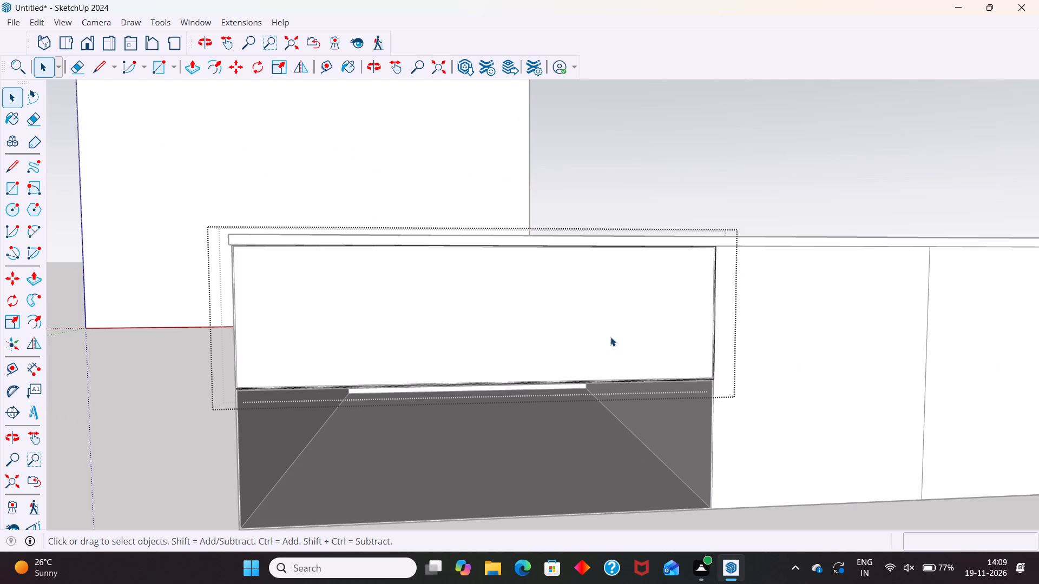
key(f)
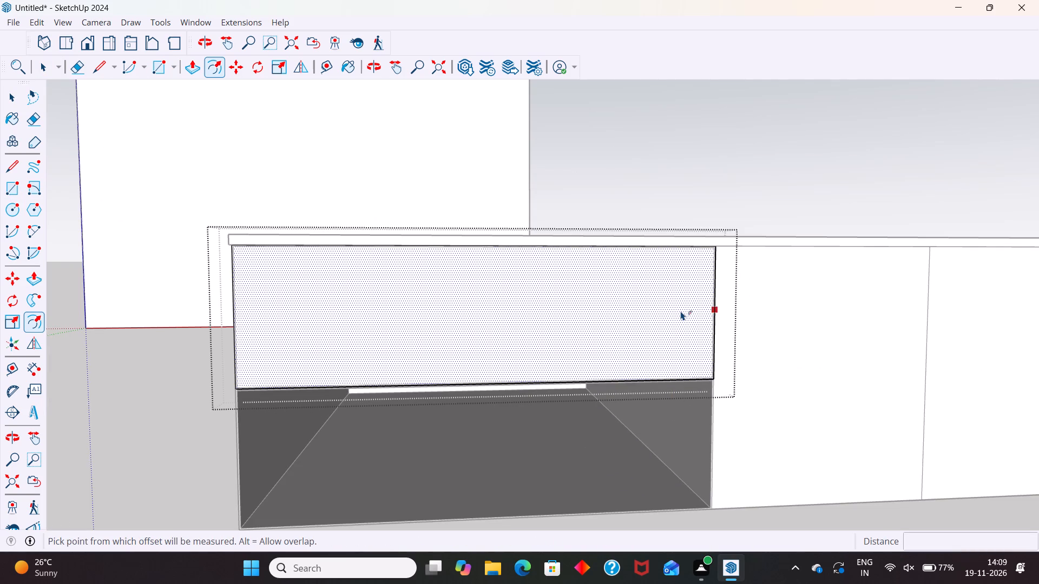
click(681, 311)
key(3)
key(Return)
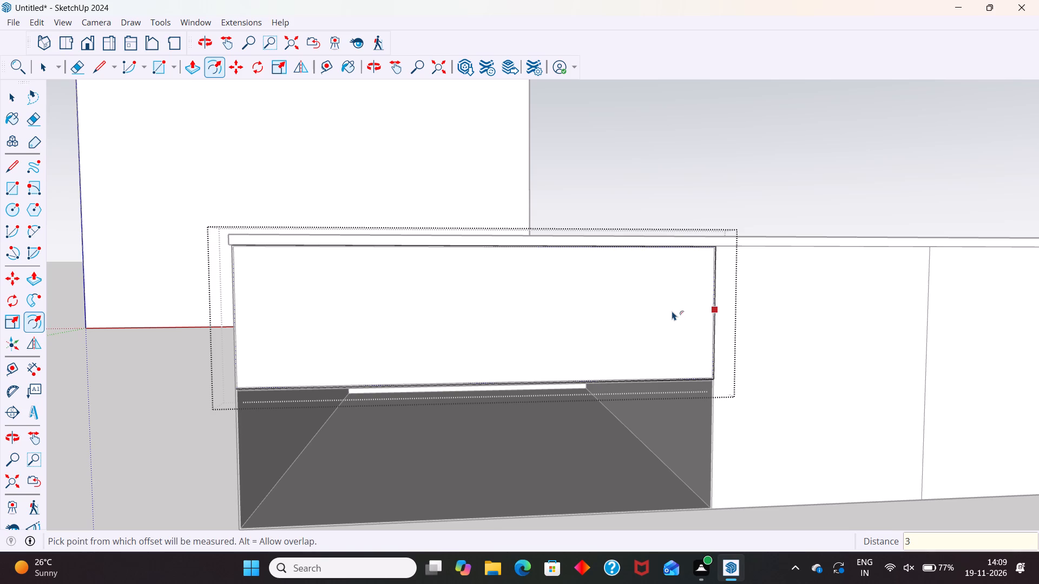
Pull the rectangle's inner face out 18 mm as the upper drawer front and leave the group.
key(space)
click(611, 324)
key(p)
click(611, 324)
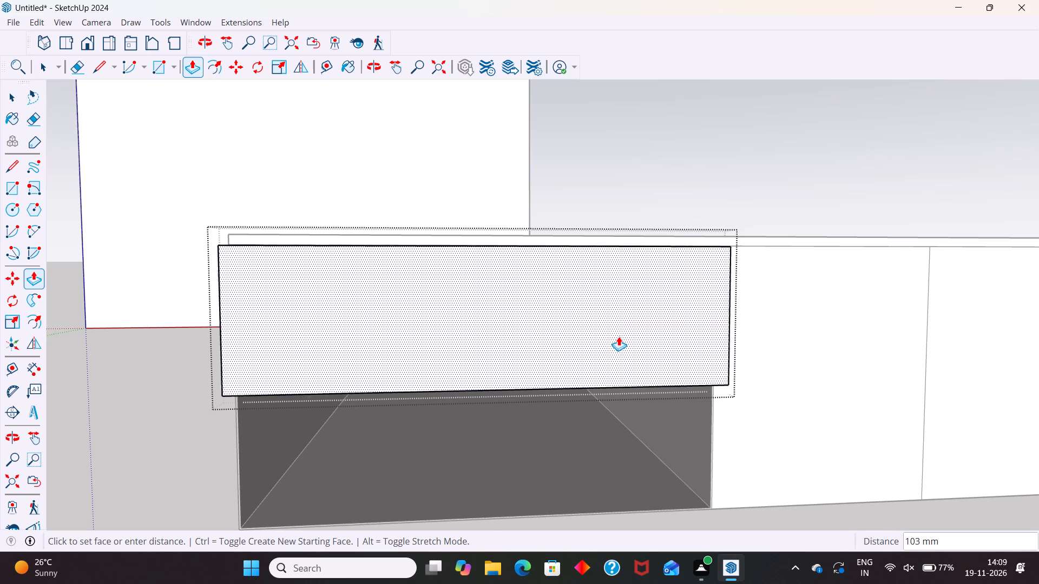
key(1)
key(8)
key(Return)
key(space)
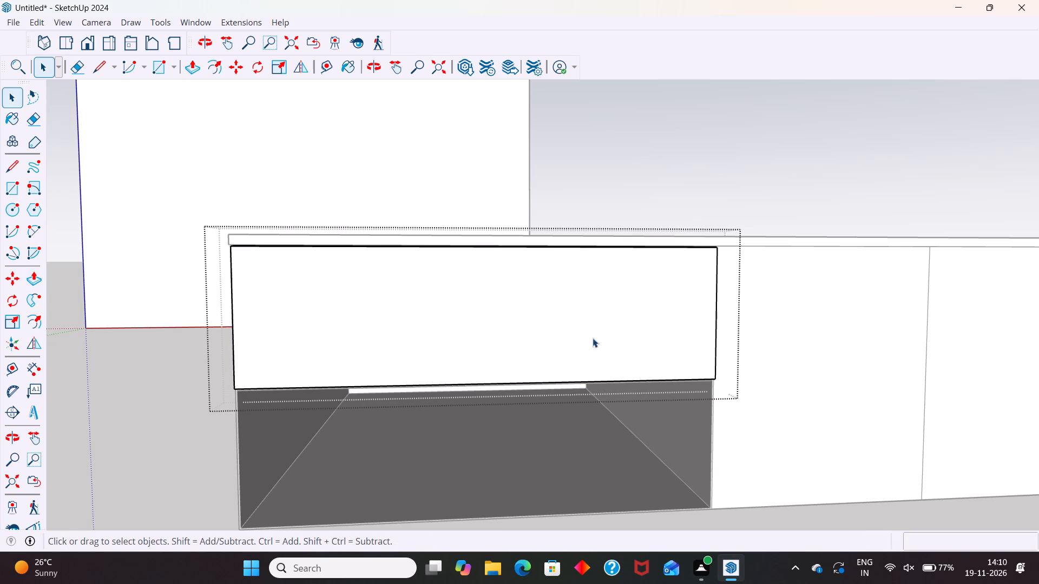
click(669, 156)
Examine the upper drawer front's thickness and its gaps along the cabinet's top and side edges.
scroll(476, 280, down, 6)
middle_drag(363, 325, 534, 364)
scroll(451, 348, up, 6)
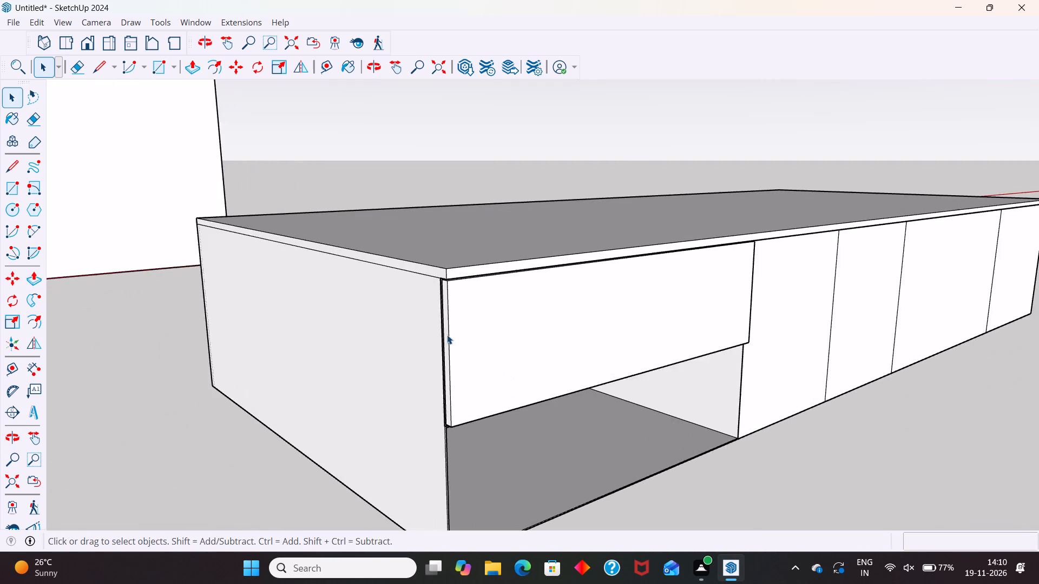
scroll(447, 330, up, 5)
middle_drag(446, 327, 512, 311)
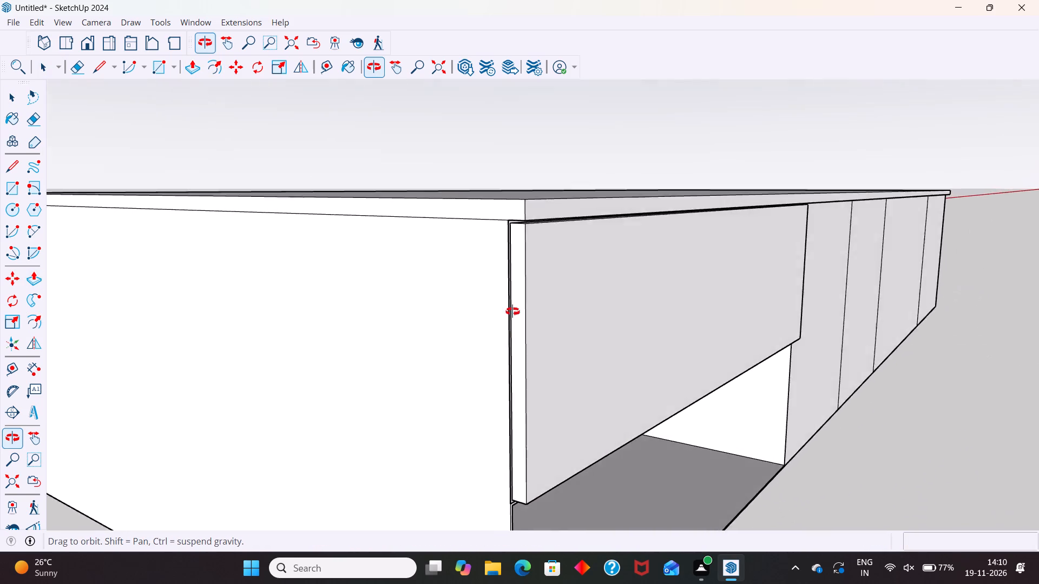
middle_drag(512, 311, 337, 289)
scroll(339, 289, down, 6)
middle_drag(455, 224, 462, 239)
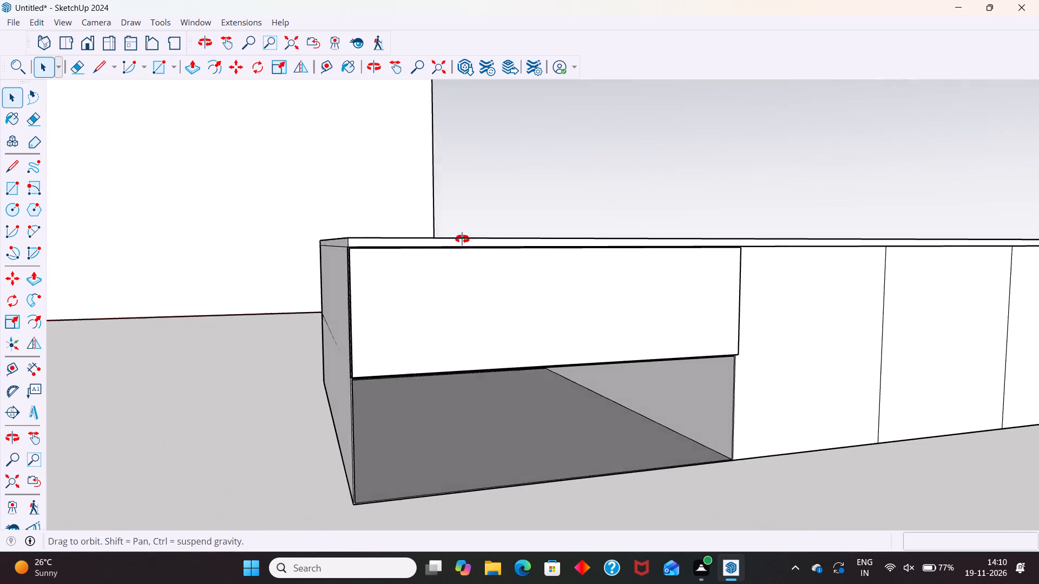
middle_drag(462, 239, 488, 280)
scroll(308, 266, up, 7)
scroll(480, 314, up, 8)
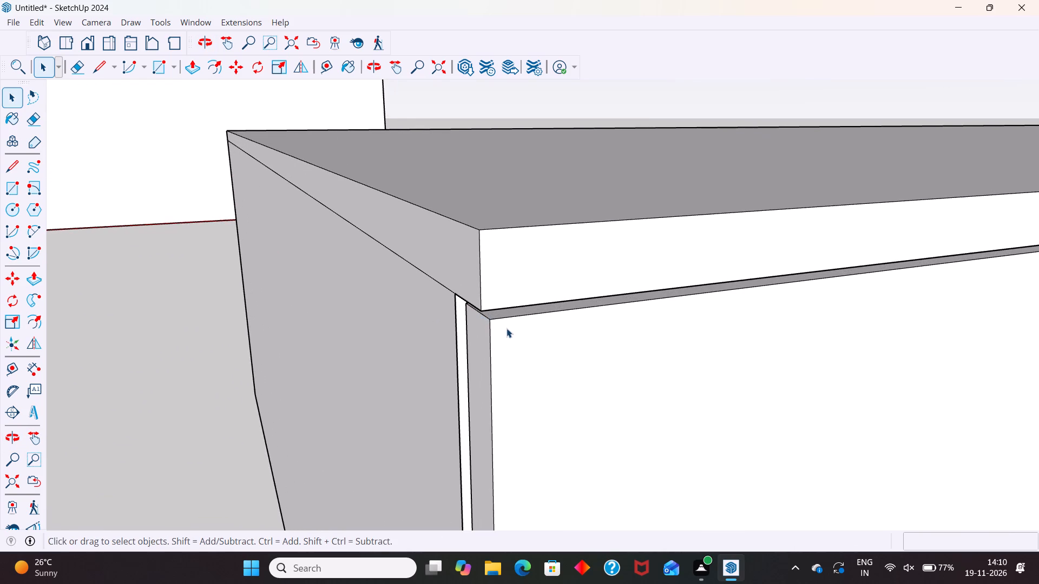
middle_drag(488, 323, 510, 306)
scroll(441, 302, down, 11)
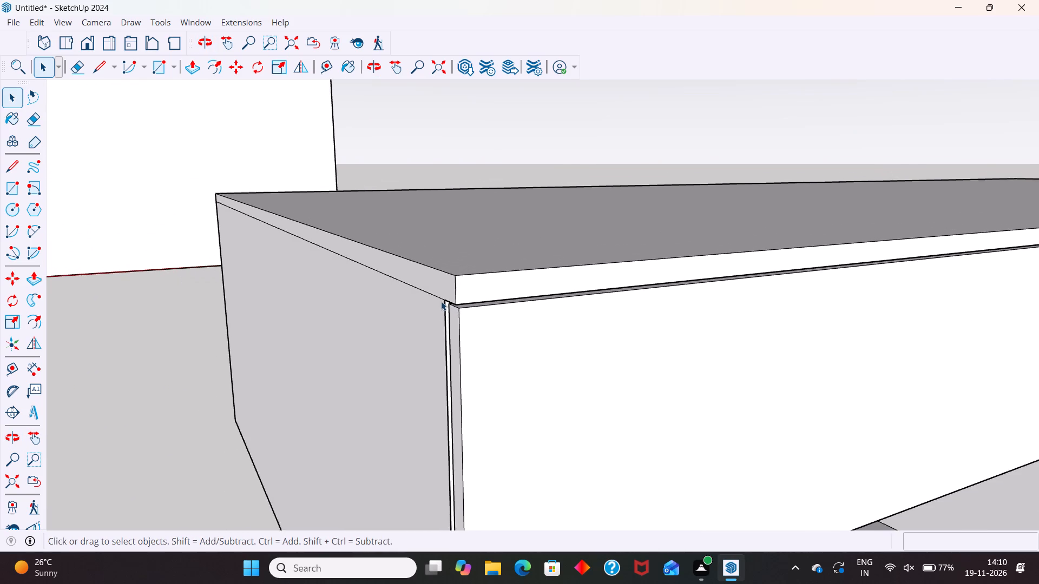
scroll(442, 301, down, 3)
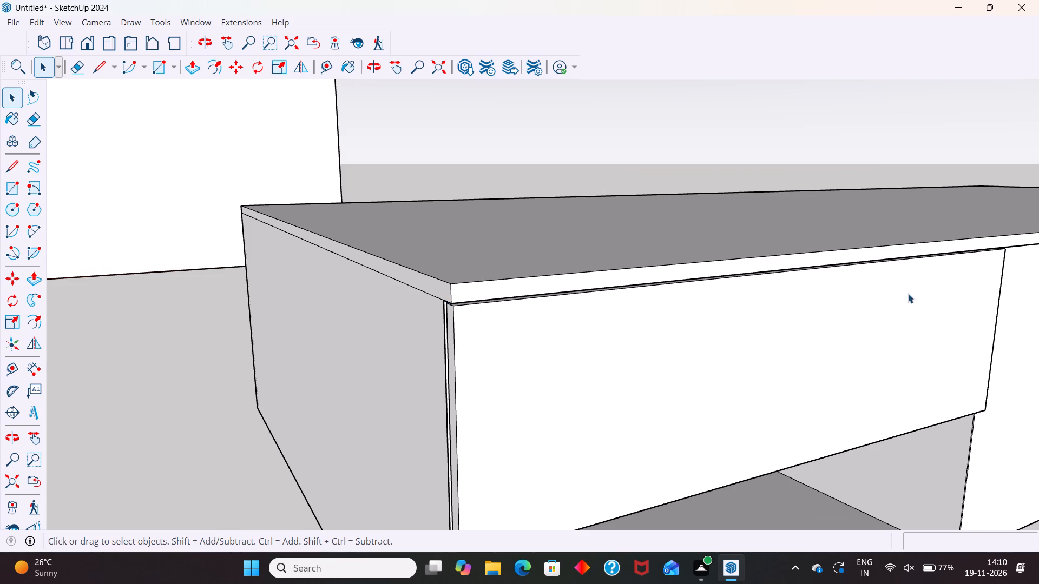
Measure the depth of the cabinet top along its side edge with the Dimension tool, without placing a dimension.
scroll(1016, 224, up, 10)
middle_drag(996, 267, 804, 287)
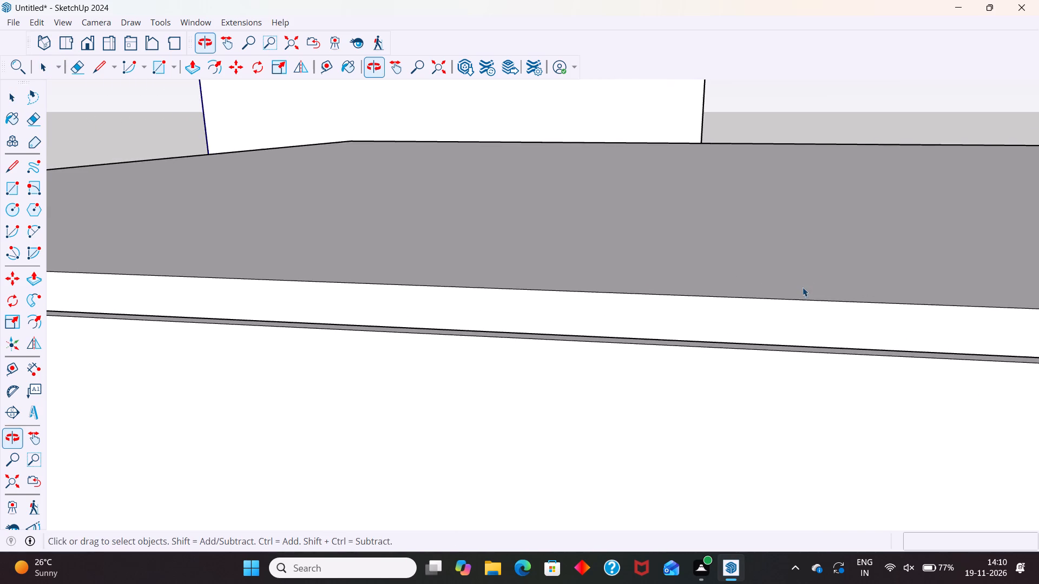
scroll(801, 286, down, 7)
scroll(746, 283, down, 18)
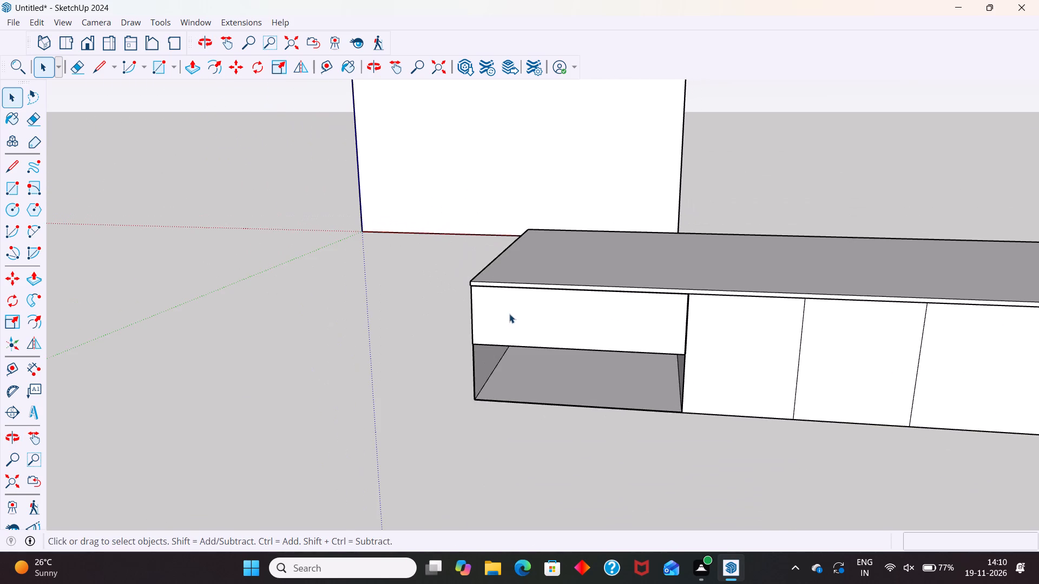
middle_drag(478, 318, 784, 343)
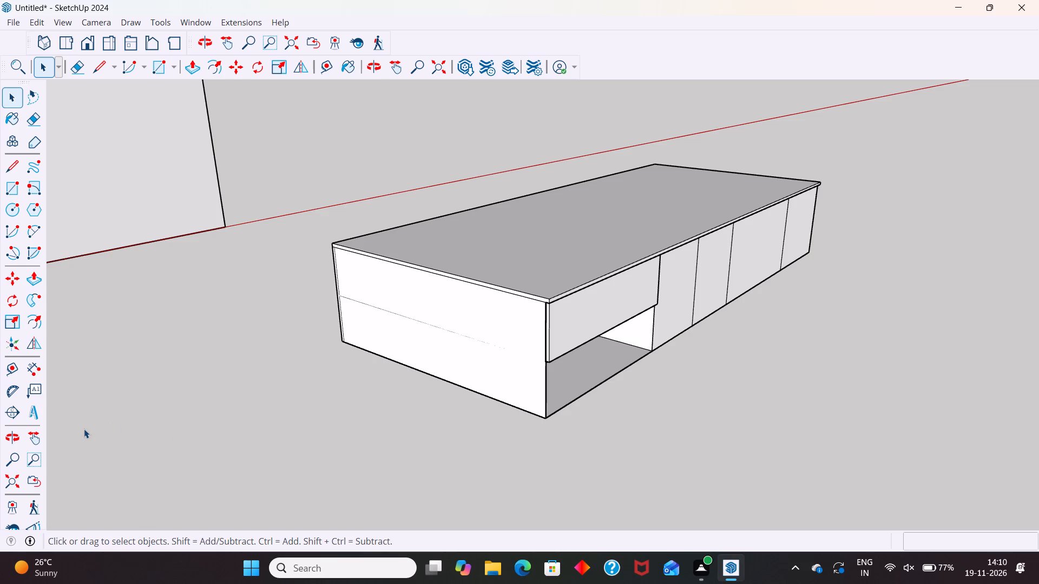
click(29, 375)
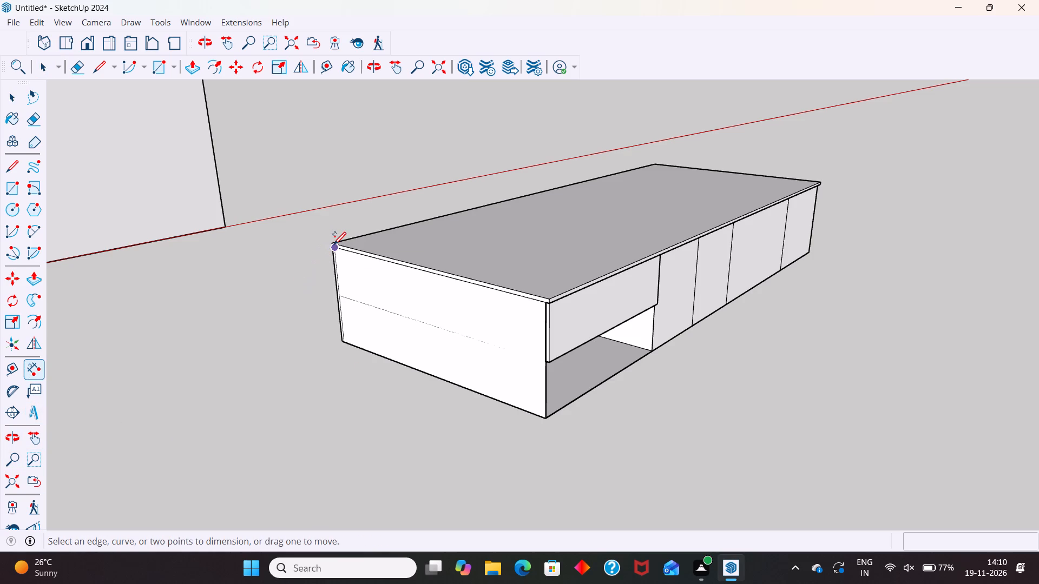
click(332, 240)
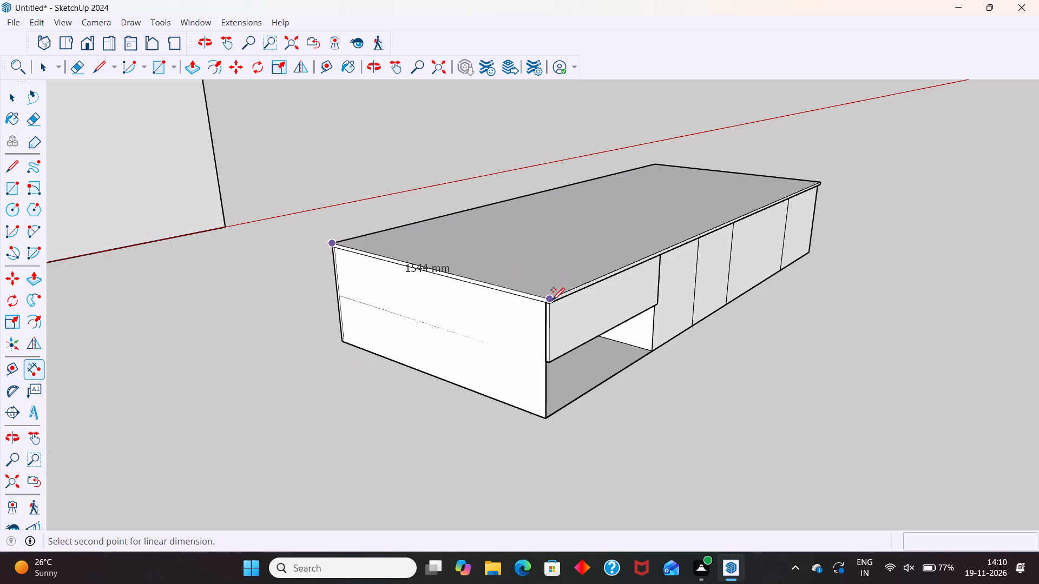
key(Escape)
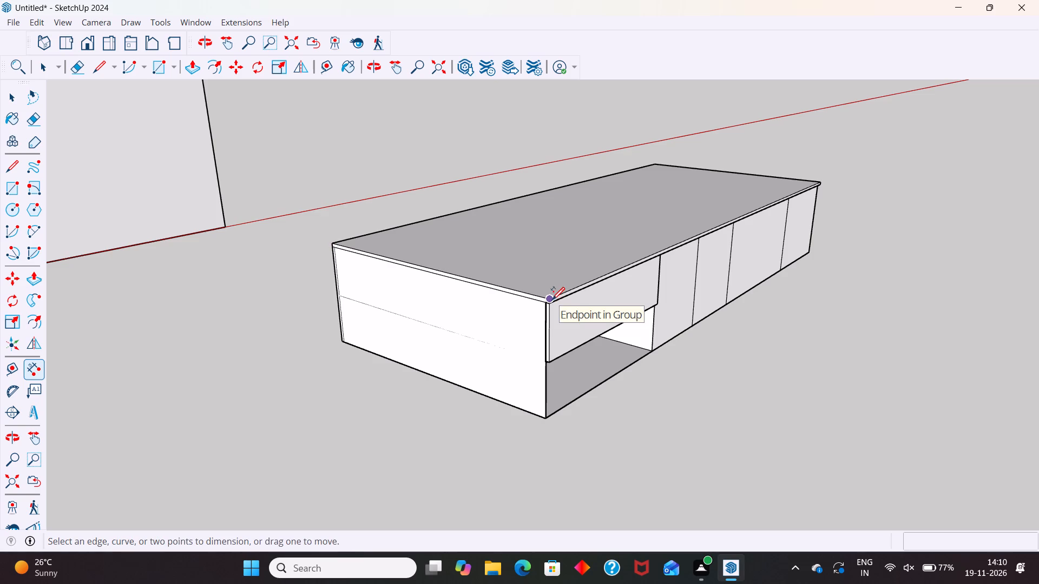
key(space)
Make a new group and draw a rectangle over the lower left compartment, up to its bottom inner corner edge.
scroll(530, 333, down, 5)
middle_drag(609, 404, 430, 390)
scroll(516, 361, up, 2)
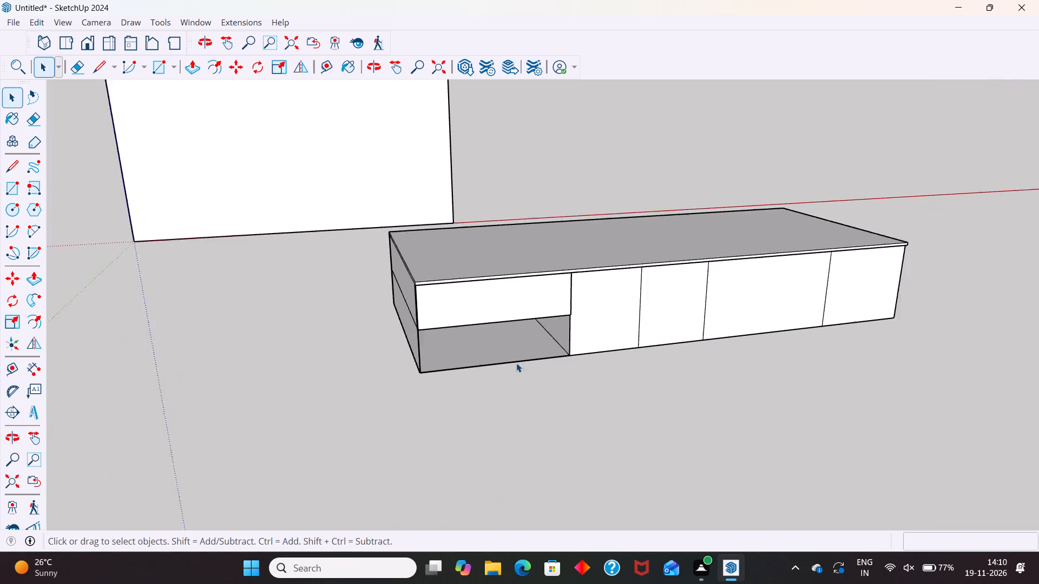
scroll(516, 363, up, 4)
right_click(515, 441)
click(563, 484)
scroll(411, 349, up, 5)
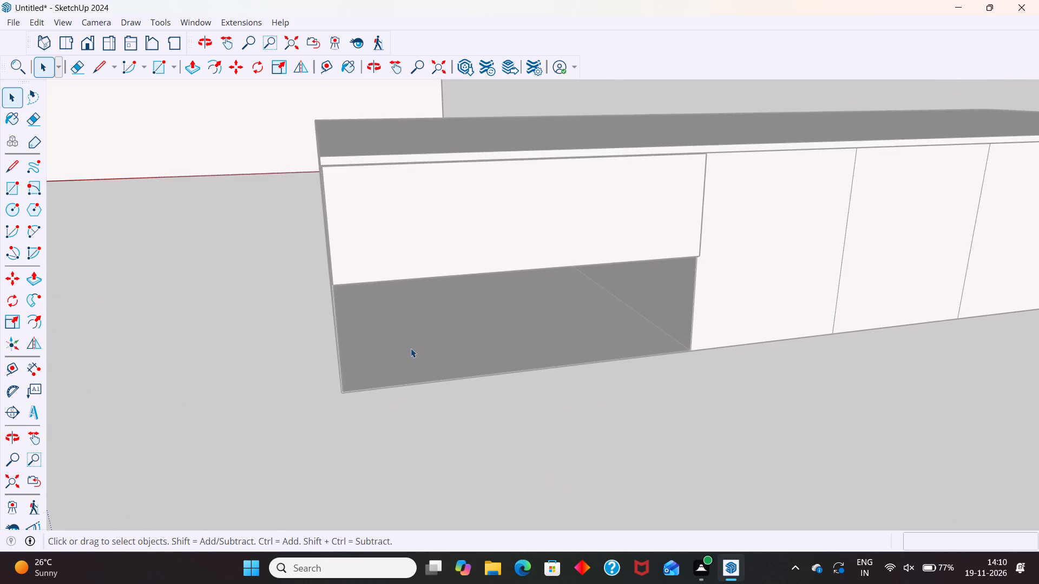
middle_drag(381, 371, 409, 343)
key(r)
scroll(351, 295, up, 7)
scroll(312, 273, down, 2)
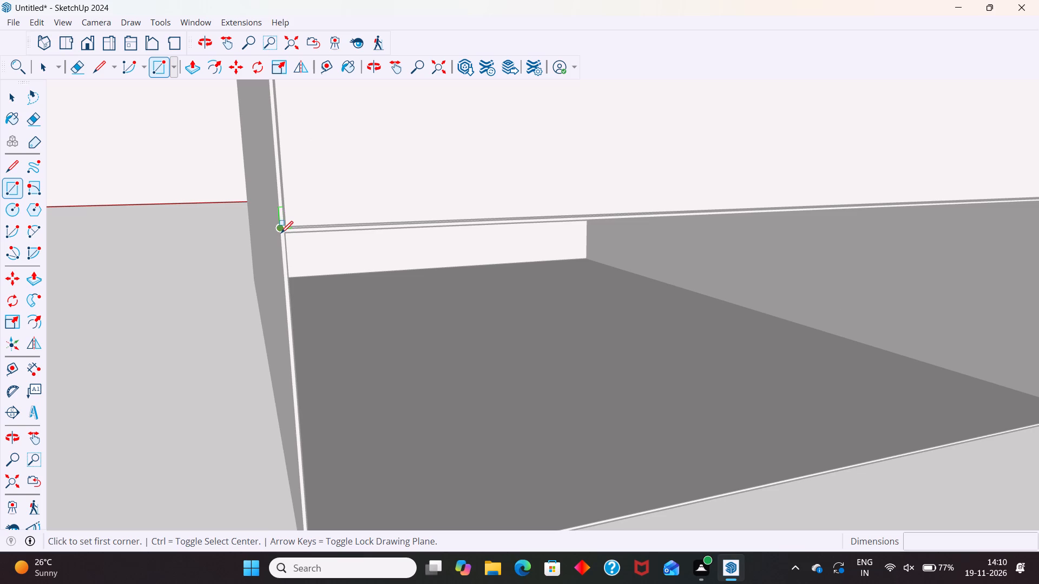
drag(279, 229, 287, 237)
scroll(342, 300, down, 6)
scroll(705, 363, up, 2)
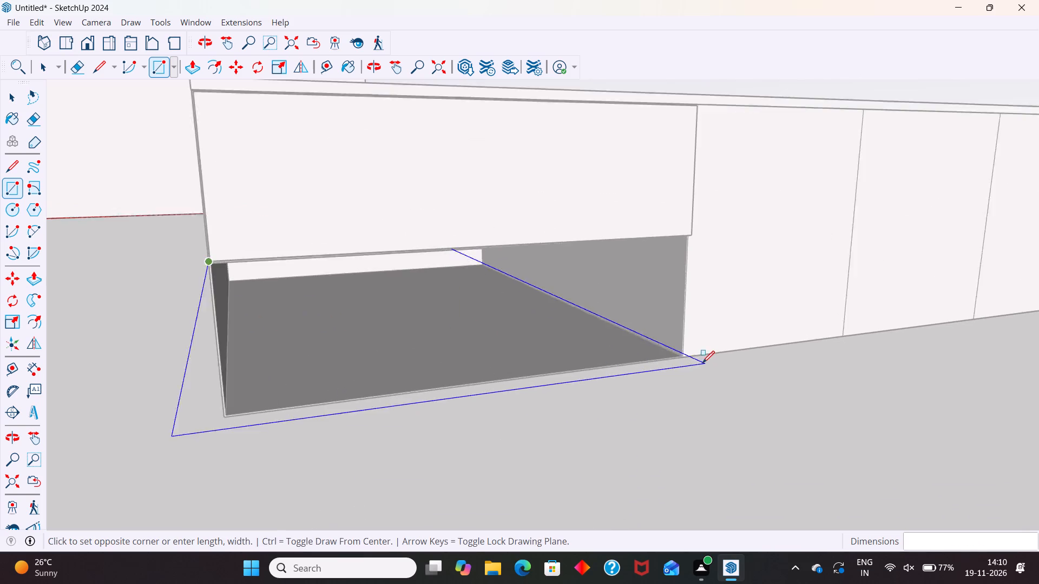
scroll(702, 363, up, 18)
click(684, 357)
key(space)
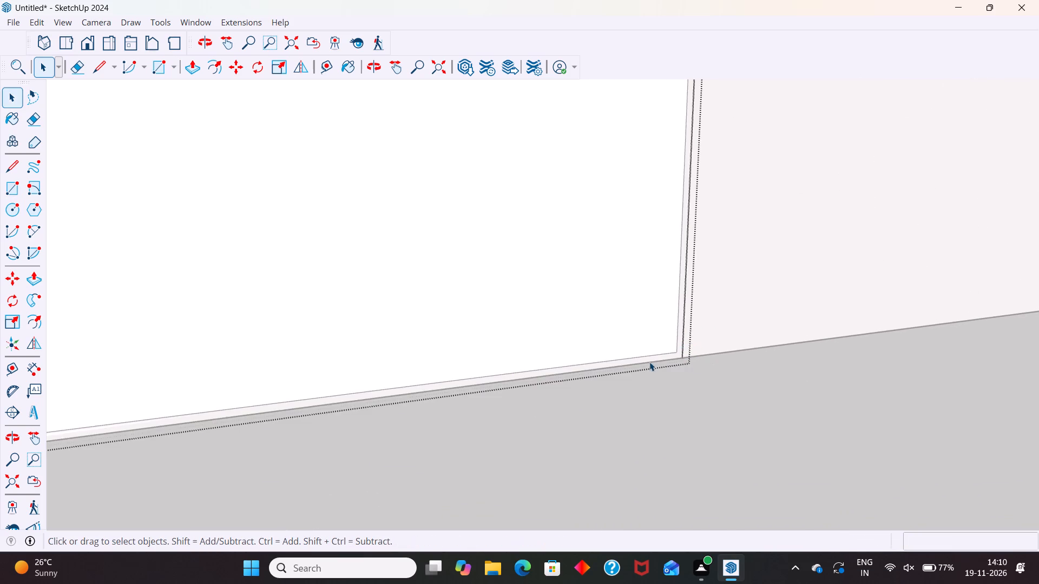
Offset the outline of the new rectangle over the lower compartment inward by 3 mm.
scroll(653, 374, down, 12)
click(510, 322)
scroll(702, 370, down, 9)
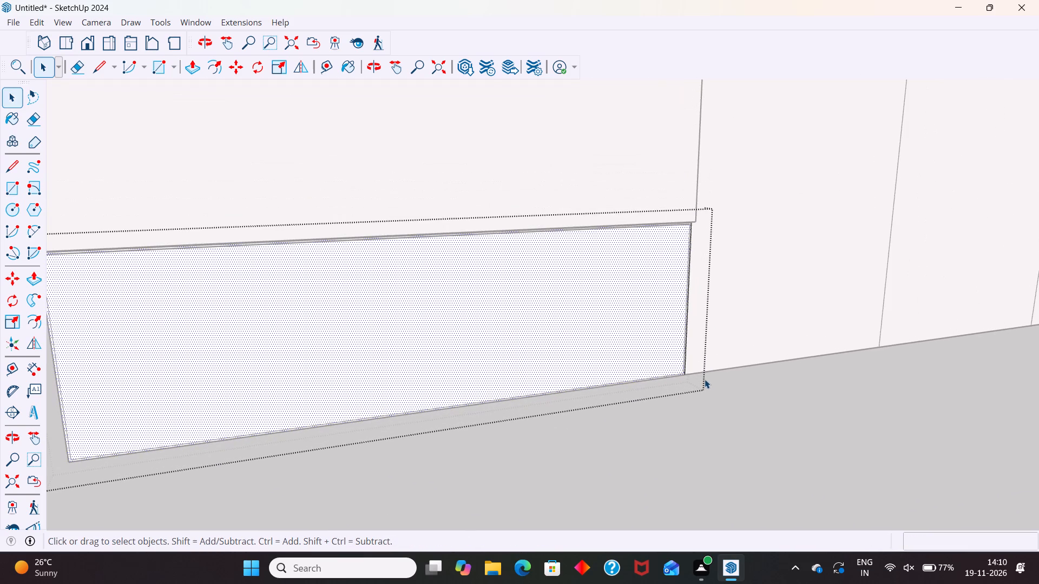
key(f)
click(650, 382)
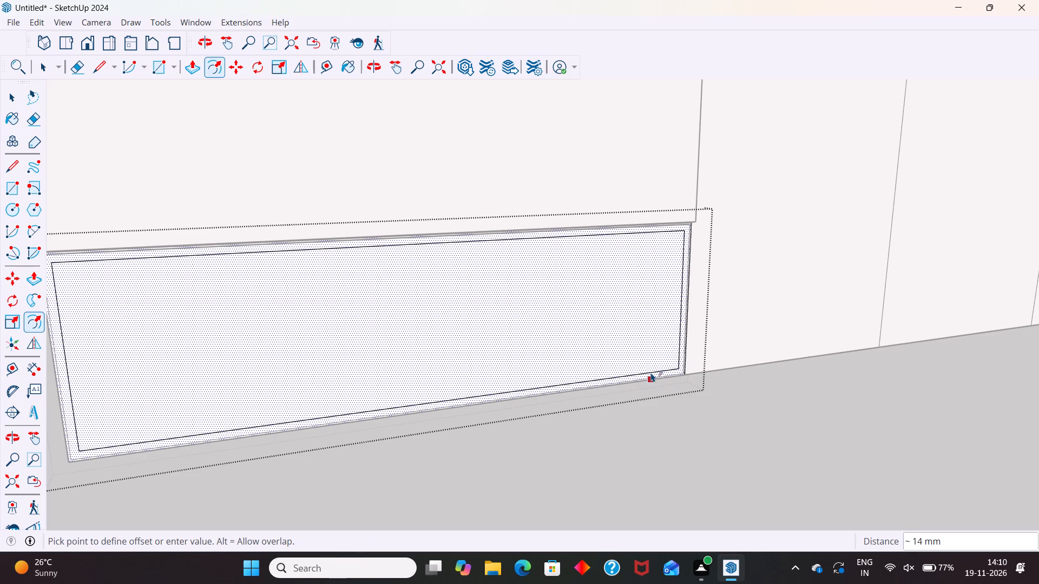
key(3)
key(Return)
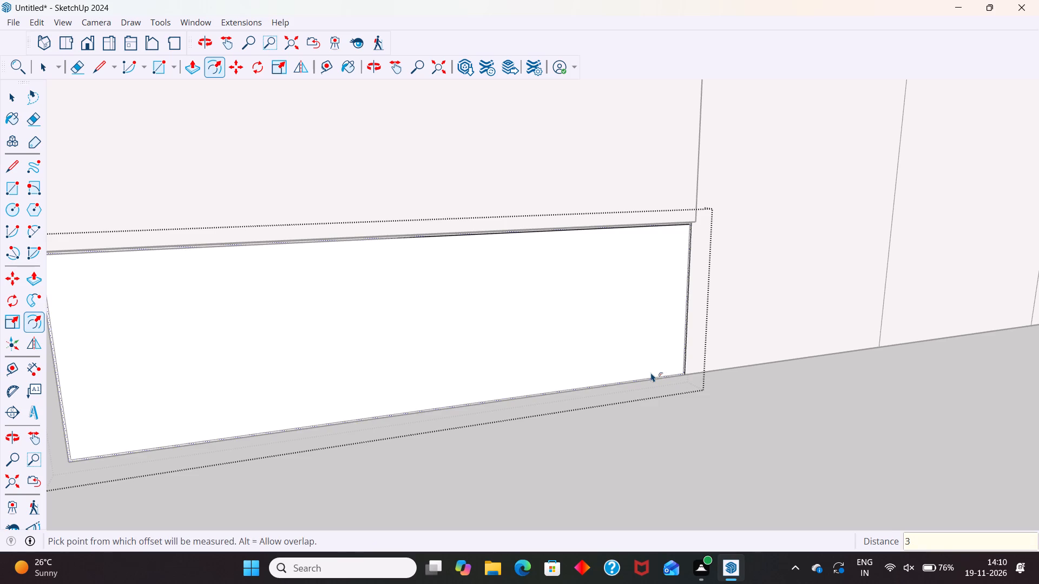
Pull the rectangle's inner face out 18 mm as the lower drawer front and leave the group.
key(space)
click(597, 345)
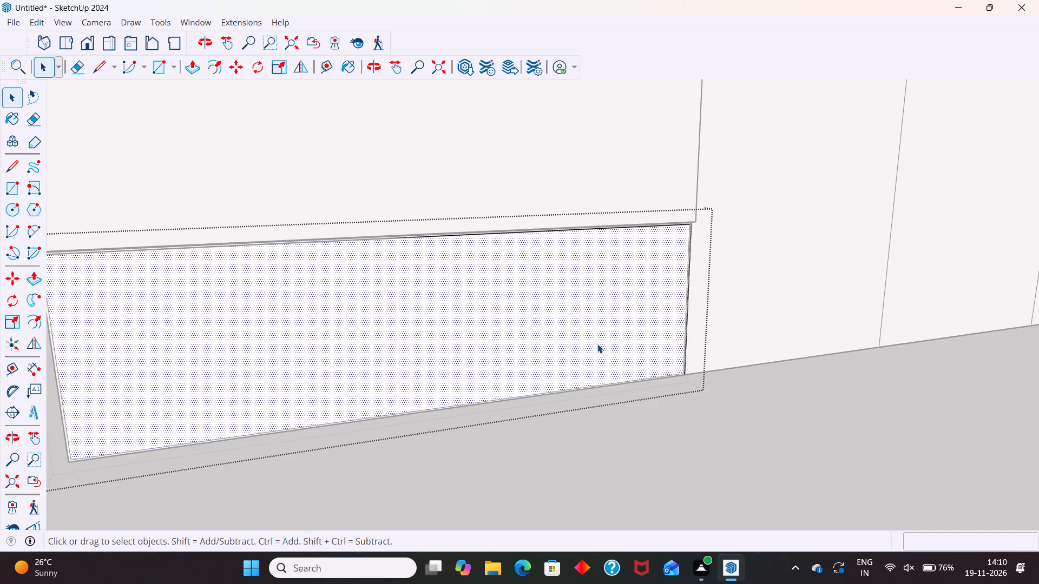
key(p)
click(597, 343)
text(18)
key(Return)
key(space)
click(797, 436)
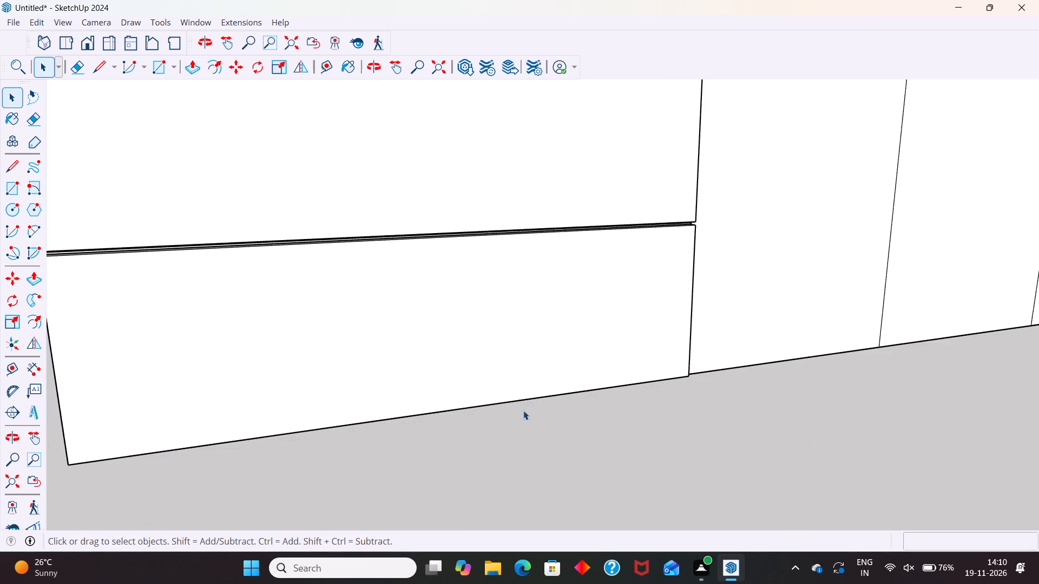
Open the cabinet block's group for editing.
scroll(523, 412, down, 6)
middle_drag(688, 412, 511, 391)
click(678, 332)
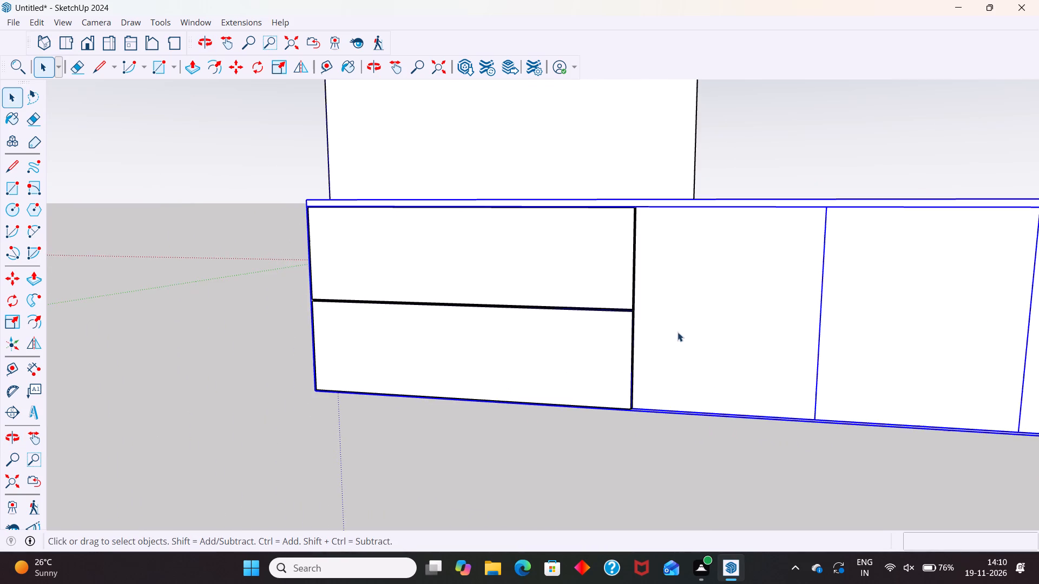
scroll(648, 339, down, 3)
double_click(765, 333)
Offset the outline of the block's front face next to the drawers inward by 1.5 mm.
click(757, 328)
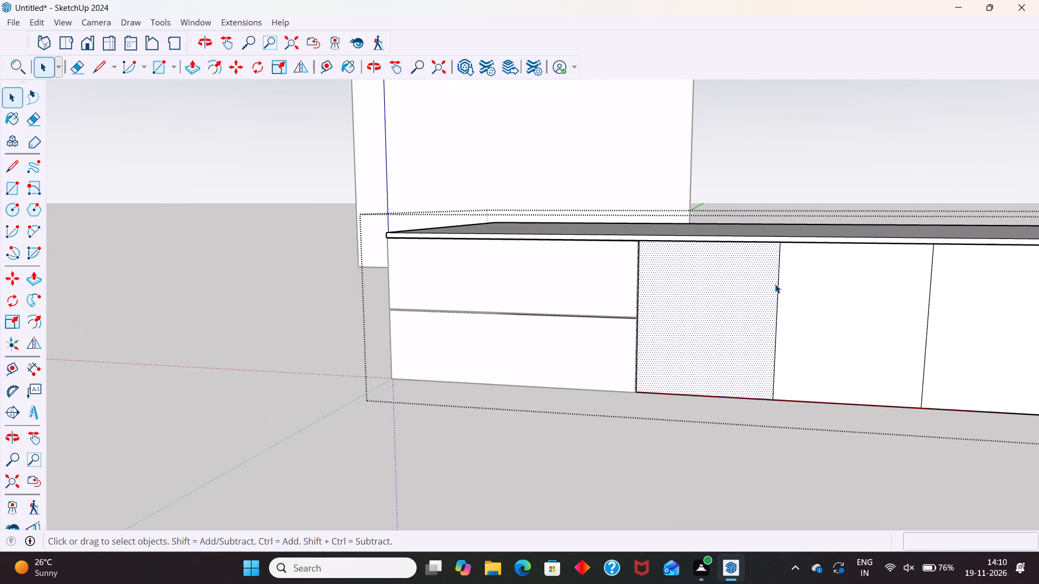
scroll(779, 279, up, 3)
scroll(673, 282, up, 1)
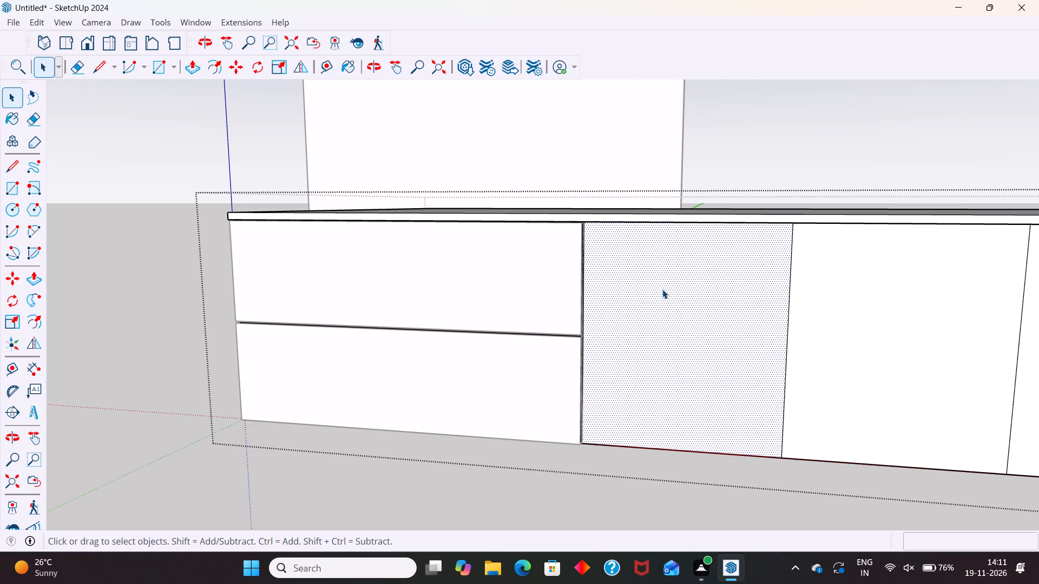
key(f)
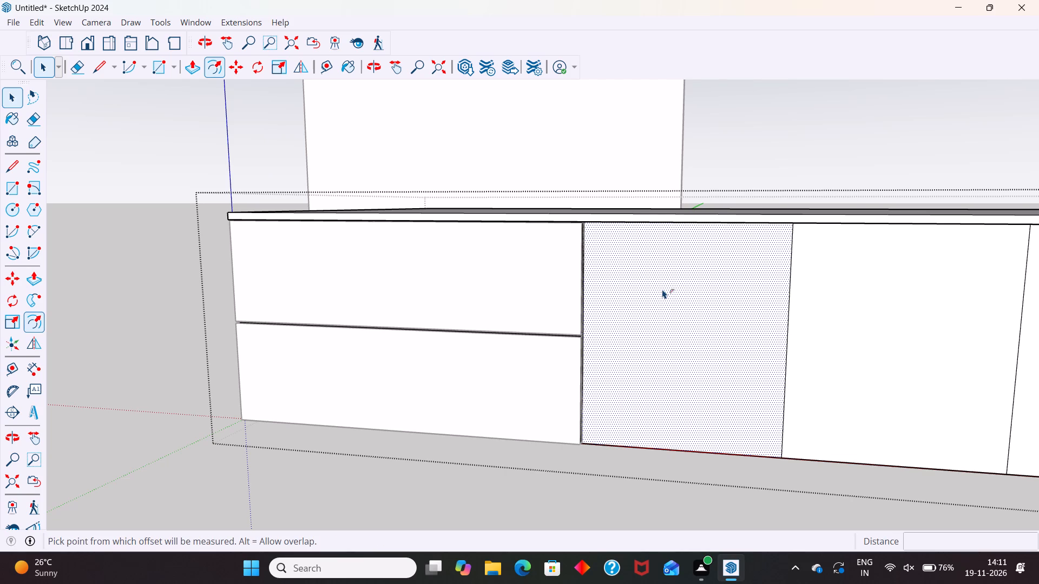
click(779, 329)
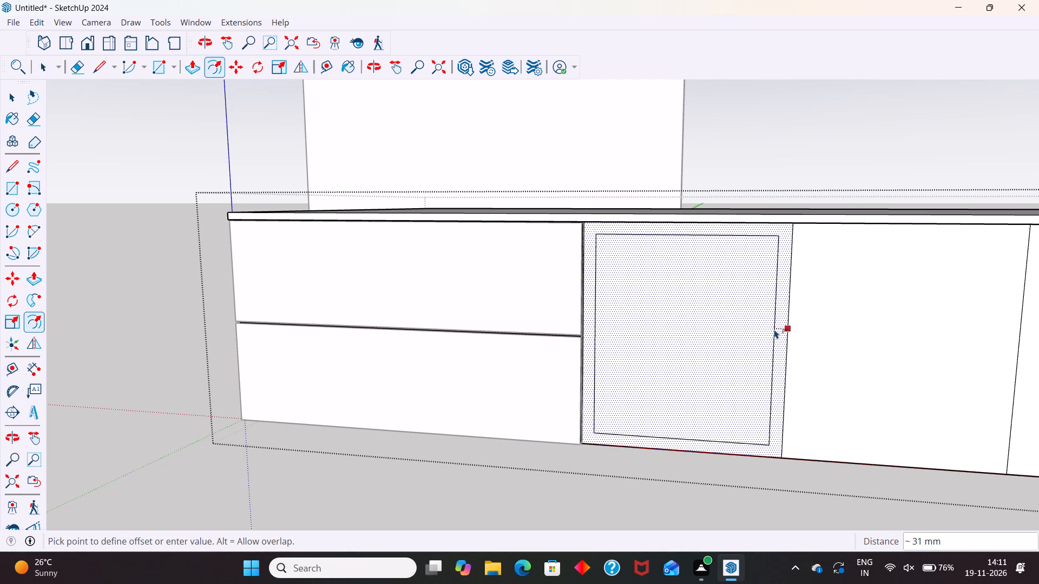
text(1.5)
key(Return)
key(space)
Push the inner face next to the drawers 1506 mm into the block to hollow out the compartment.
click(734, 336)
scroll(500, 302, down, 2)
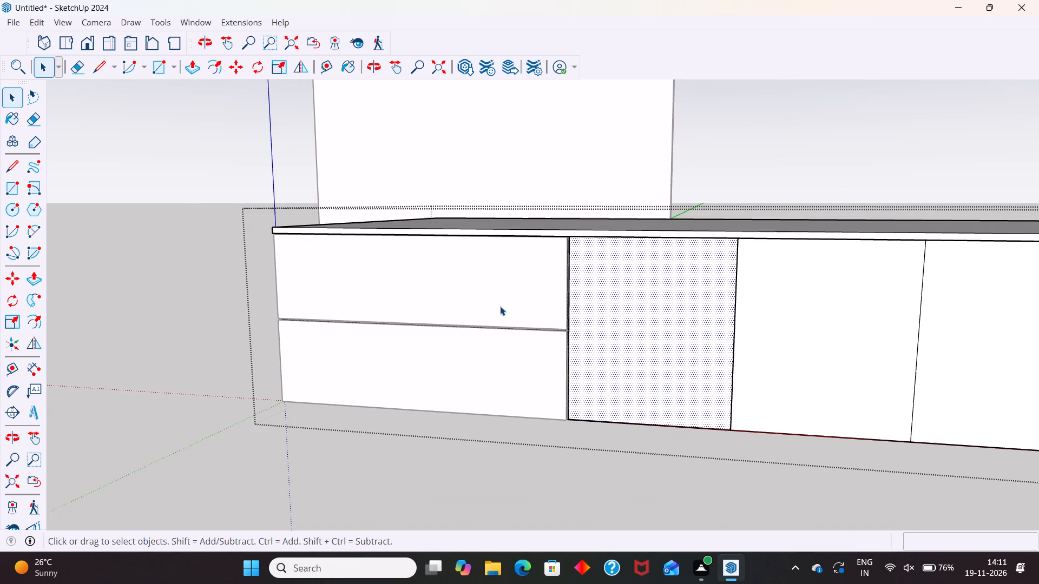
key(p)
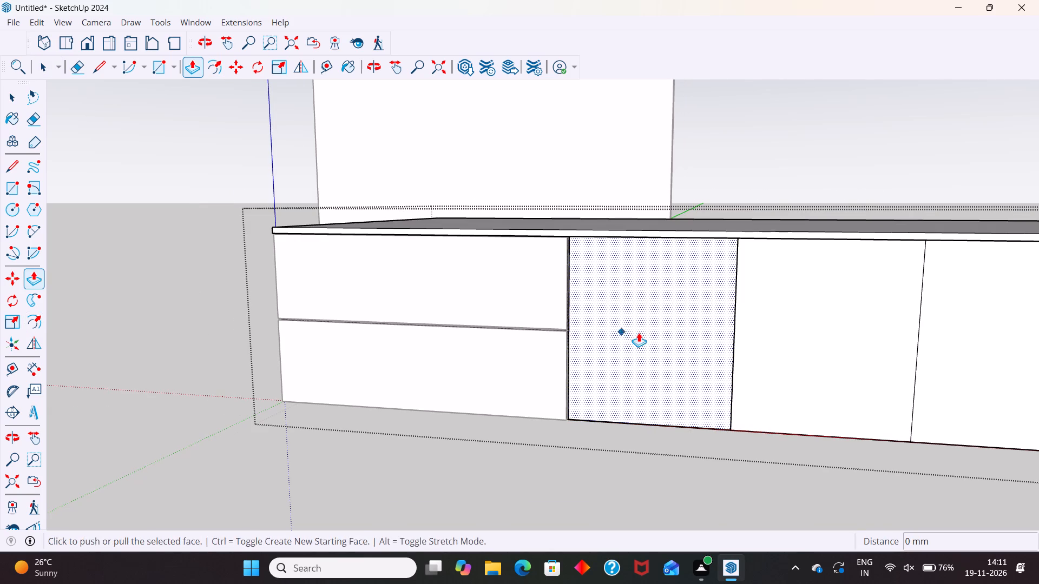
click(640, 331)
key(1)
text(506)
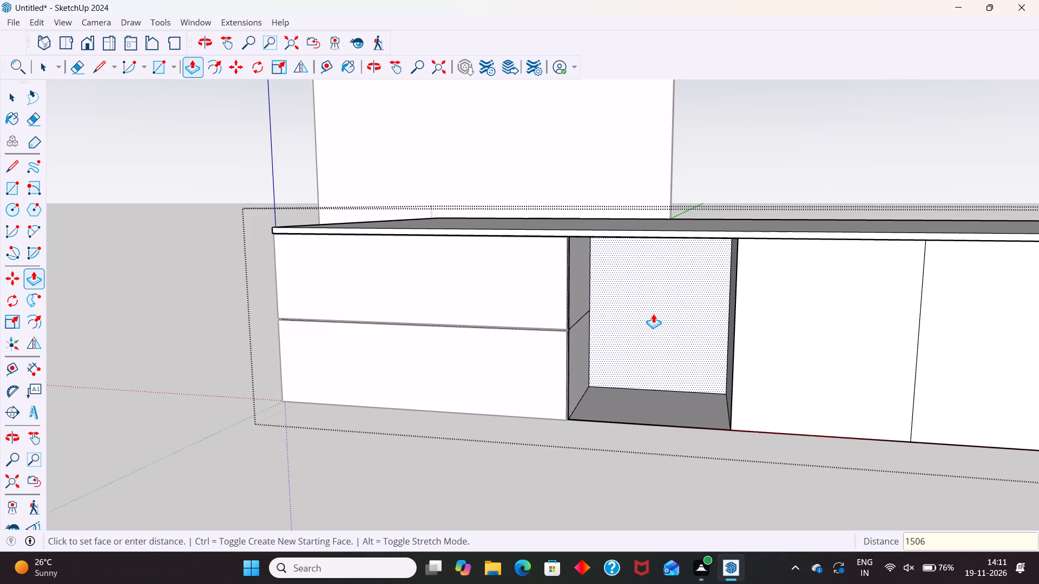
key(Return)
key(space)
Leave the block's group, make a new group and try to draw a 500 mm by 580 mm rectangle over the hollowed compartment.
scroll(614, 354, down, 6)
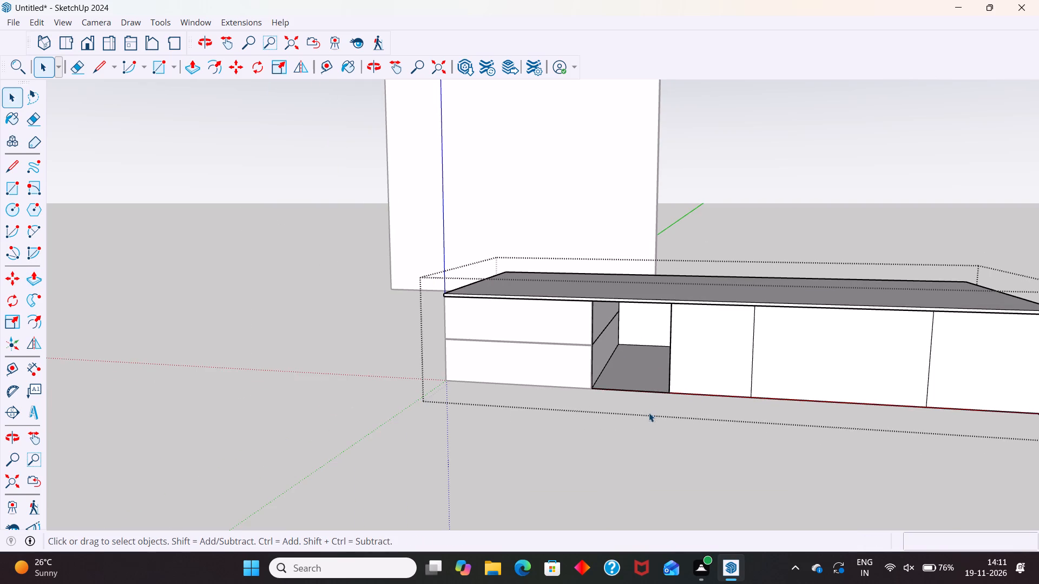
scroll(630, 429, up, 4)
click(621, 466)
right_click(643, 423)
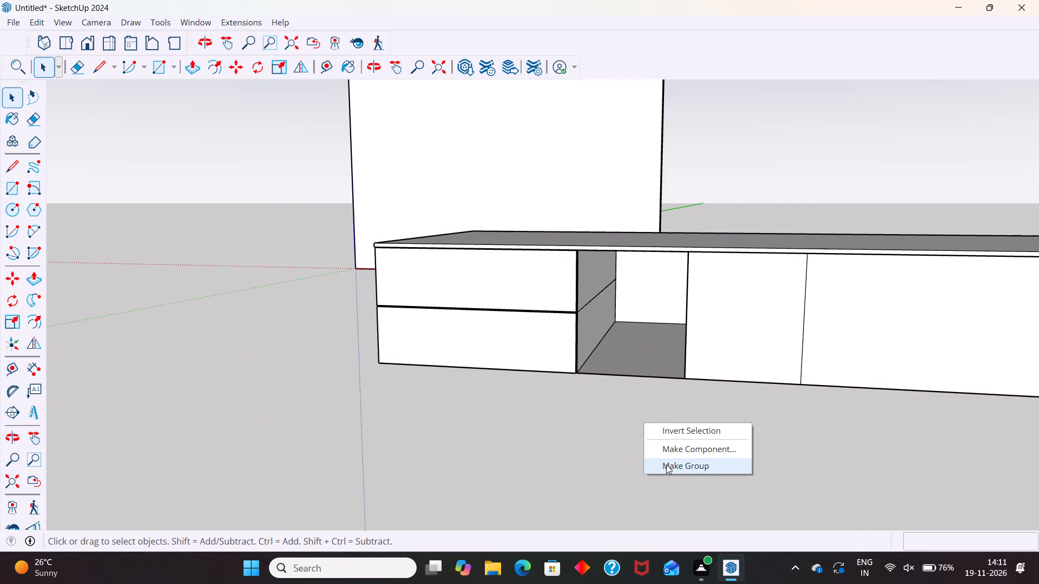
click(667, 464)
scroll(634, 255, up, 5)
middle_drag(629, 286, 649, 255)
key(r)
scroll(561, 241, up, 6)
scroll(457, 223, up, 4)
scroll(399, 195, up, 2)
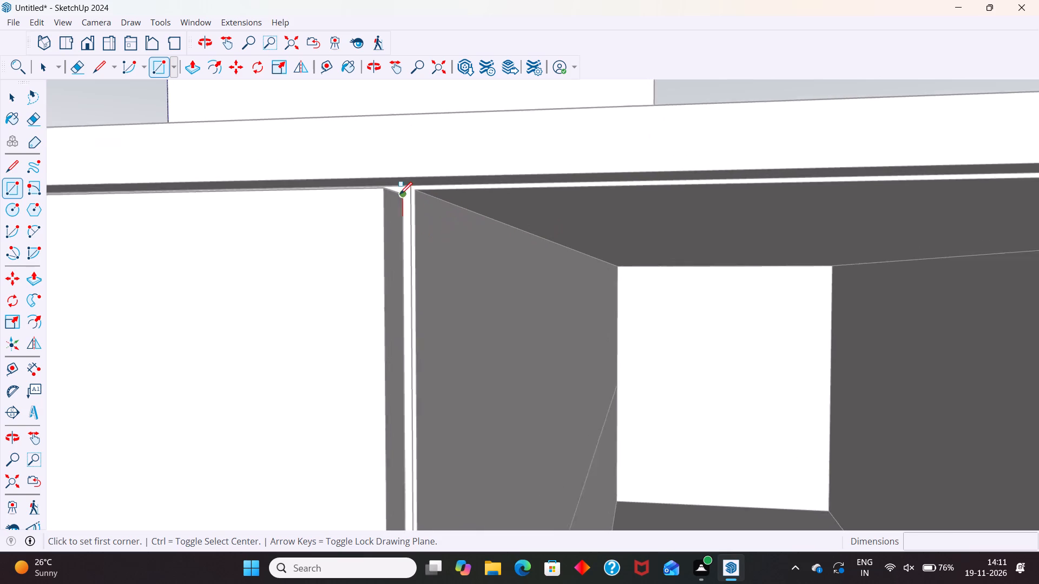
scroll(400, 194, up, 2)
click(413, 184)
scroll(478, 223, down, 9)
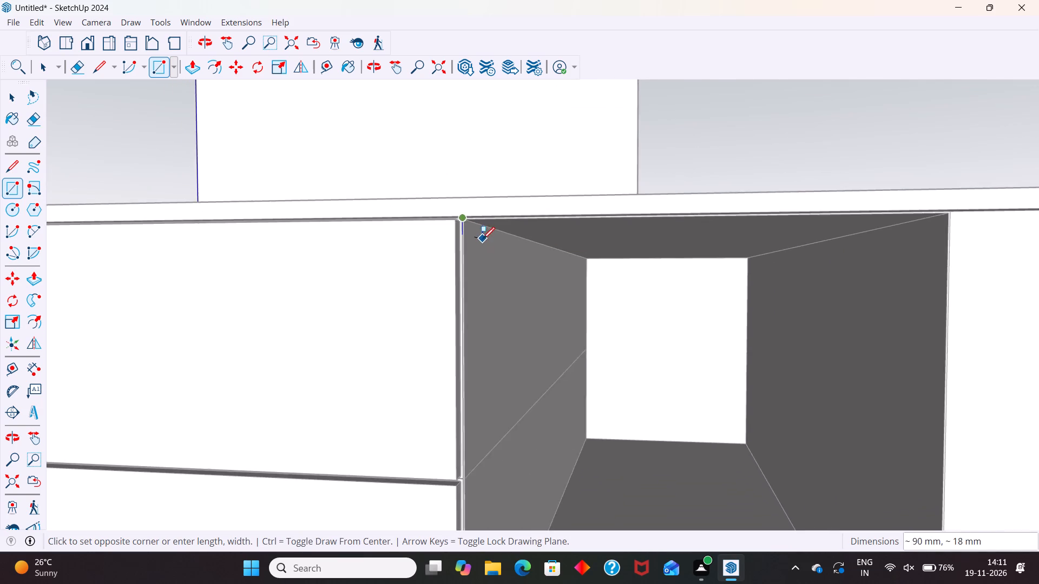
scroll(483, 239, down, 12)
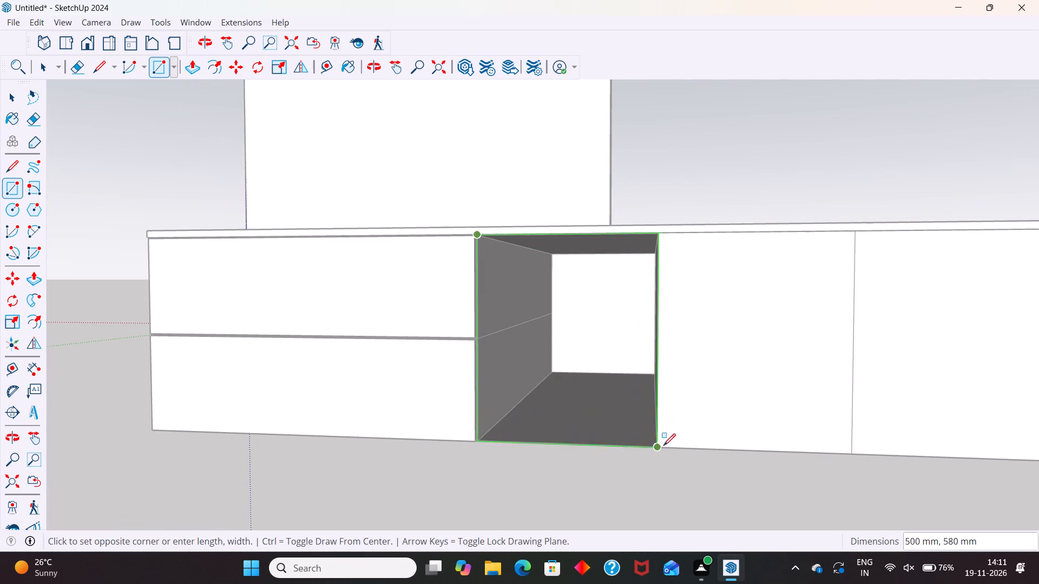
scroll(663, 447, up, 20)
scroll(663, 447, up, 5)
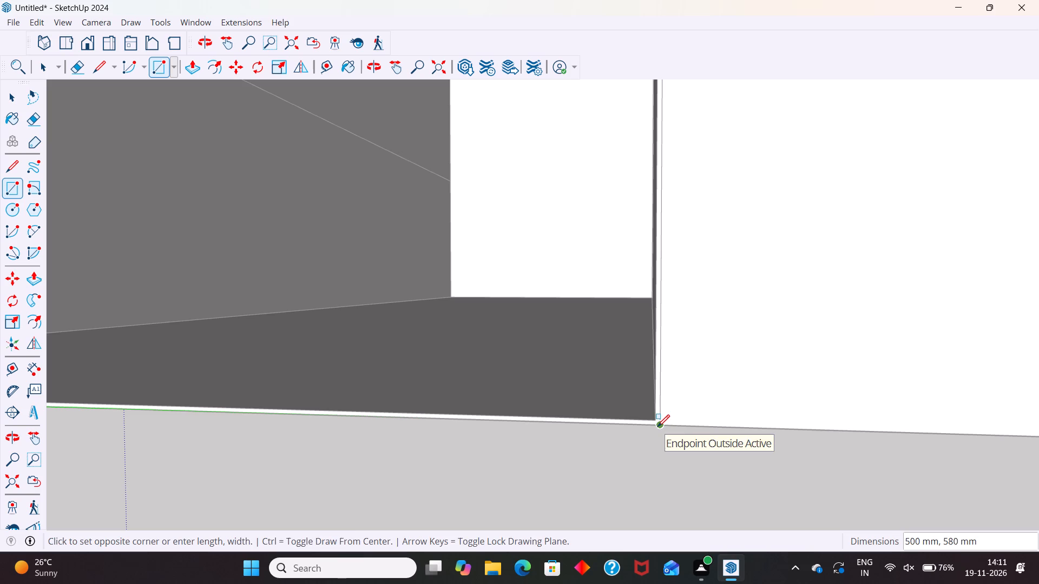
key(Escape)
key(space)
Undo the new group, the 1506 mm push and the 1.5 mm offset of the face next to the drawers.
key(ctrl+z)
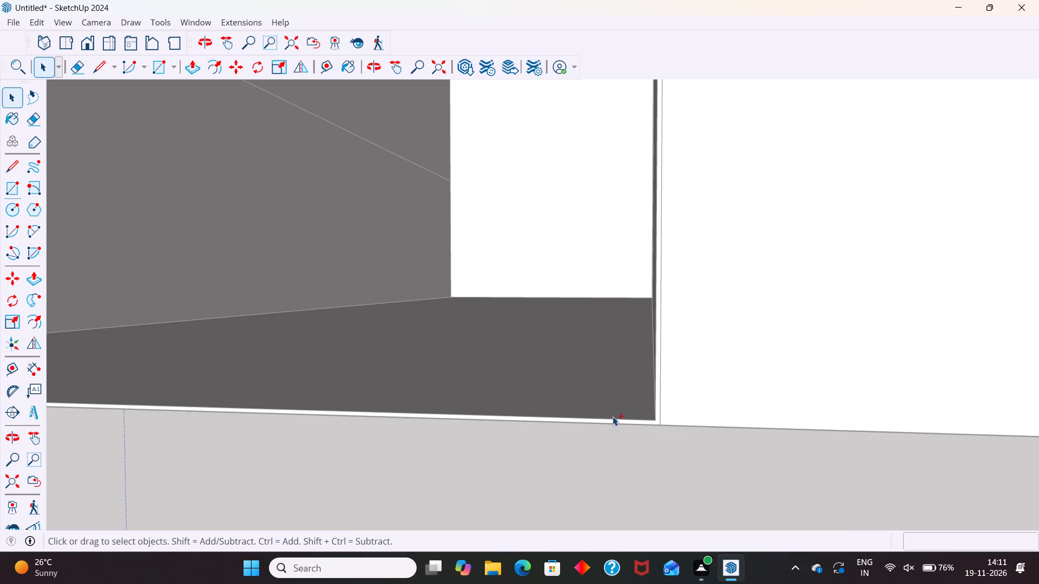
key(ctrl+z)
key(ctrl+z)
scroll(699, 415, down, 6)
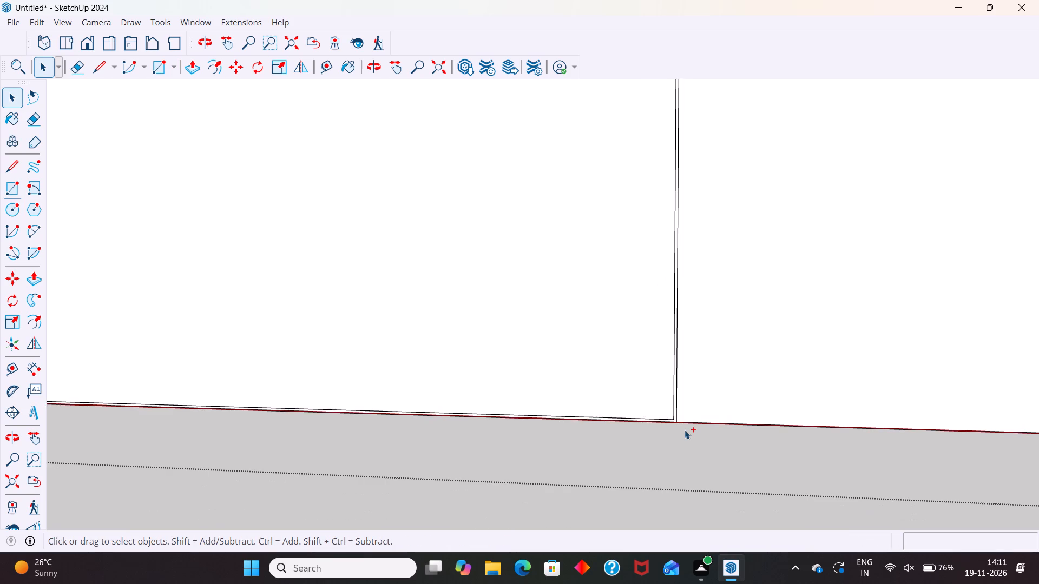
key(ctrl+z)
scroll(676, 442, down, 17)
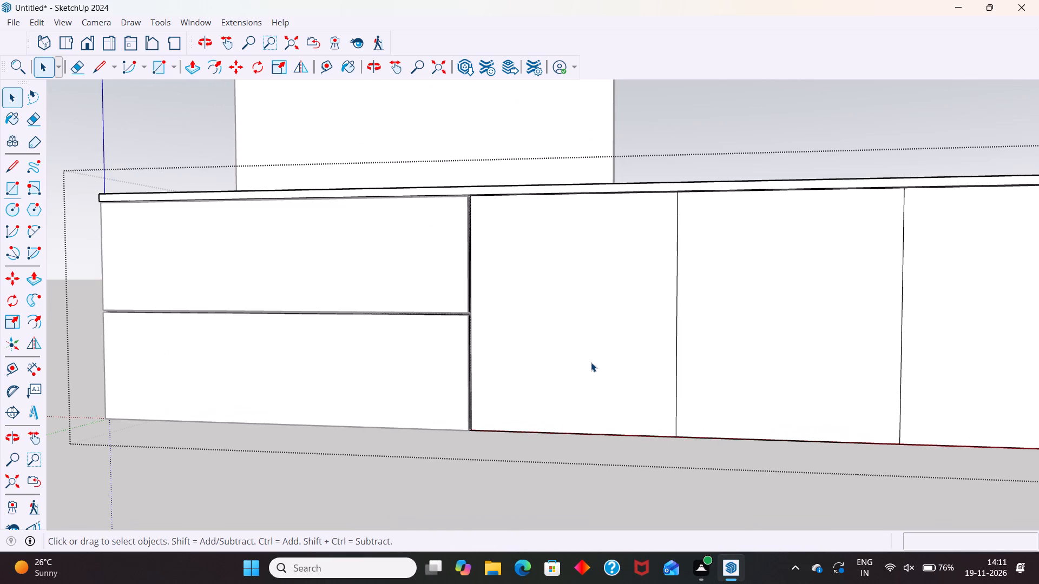
Offset the outline of the block's front face next to the drawers inward by 3 mm.
click(591, 362)
key(f)
click(662, 359)
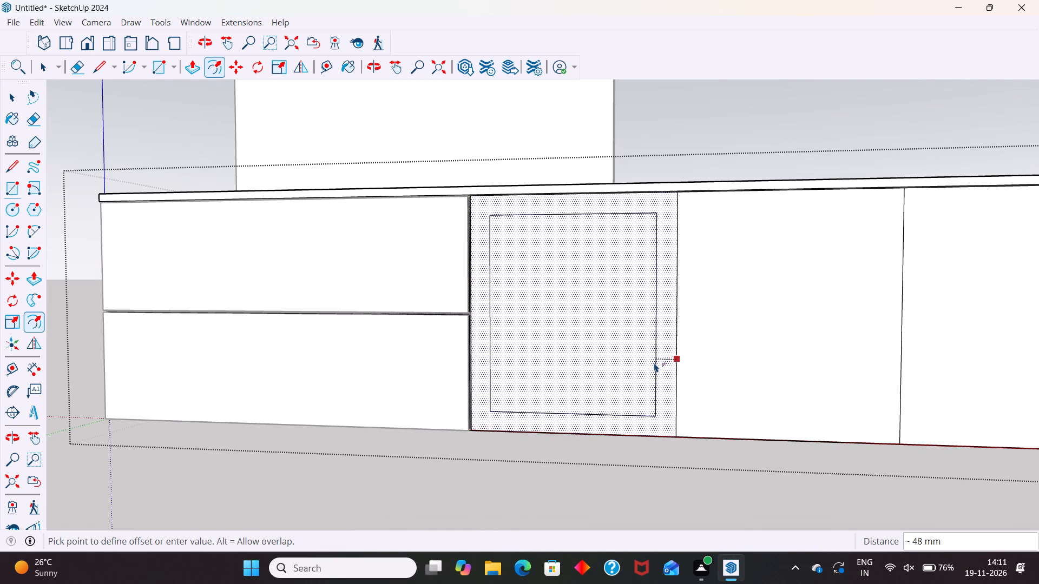
key(3)
key(Return)
key(space)
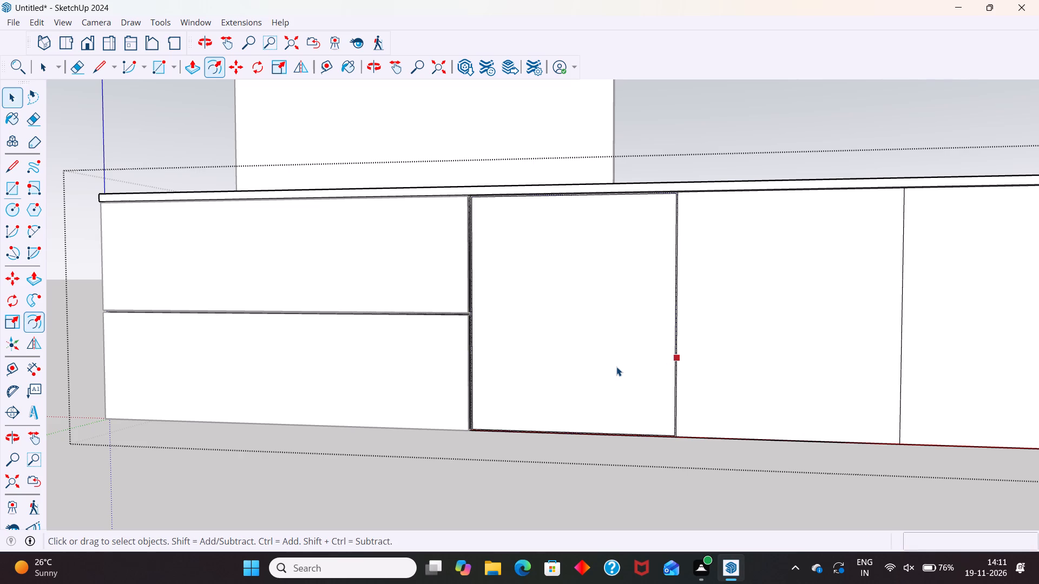
Push the inner face next to the drawers 1506 mm into the block to hollow out the compartment.
click(616, 367)
key(p)
click(617, 366)
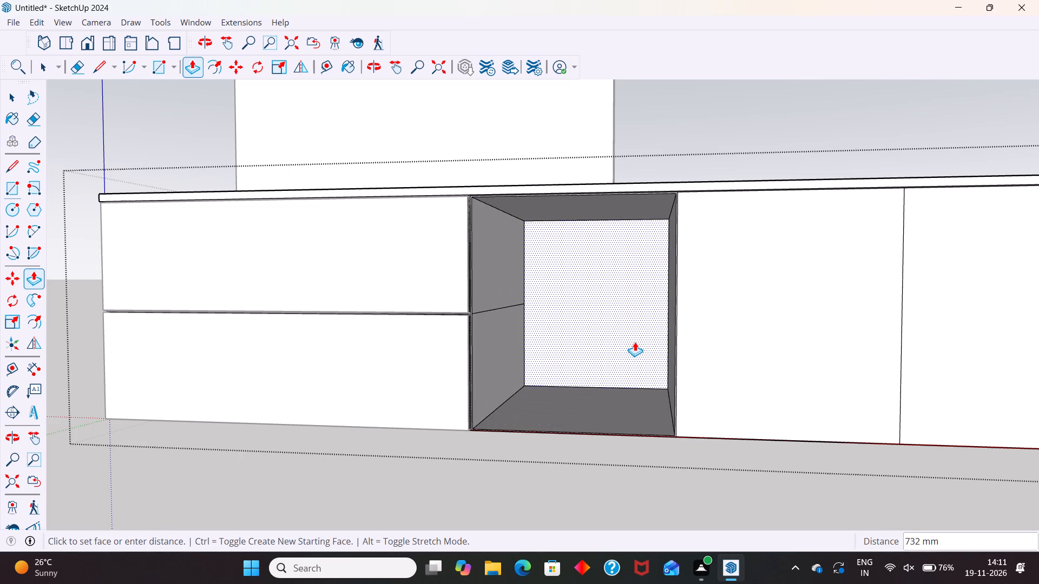
text(1506)
key(Return)
key(space)
Leave the block's group, make a new group and draw a 500 mm by 580 mm rectangle over the hollowed compartment.
click(451, 466)
right_click(452, 468)
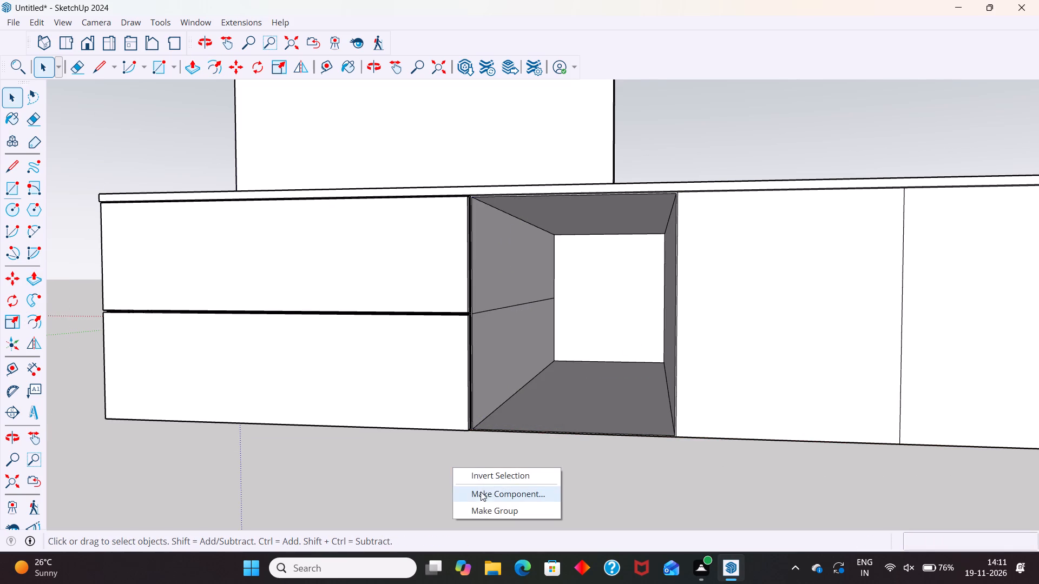
click(482, 509)
key(r)
scroll(461, 197, up, 4)
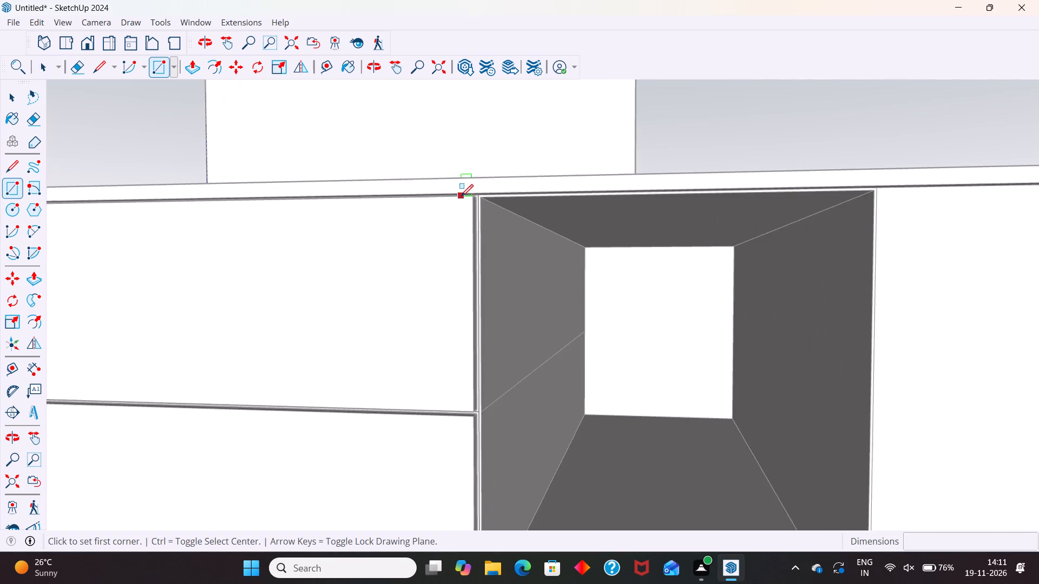
scroll(461, 196, up, 19)
scroll(470, 188, up, 4)
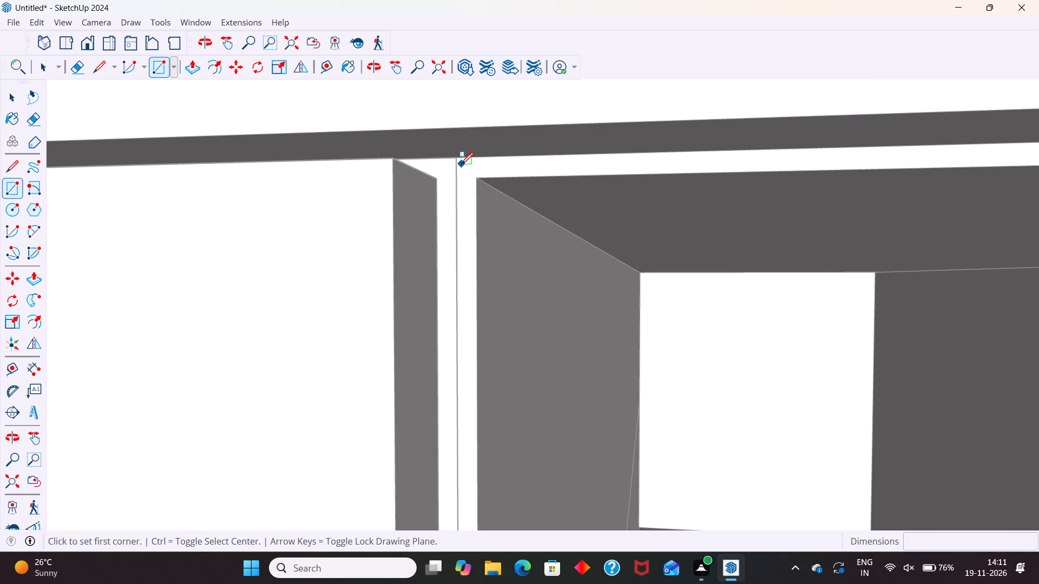
drag(457, 158, 463, 160)
scroll(505, 201, down, 20)
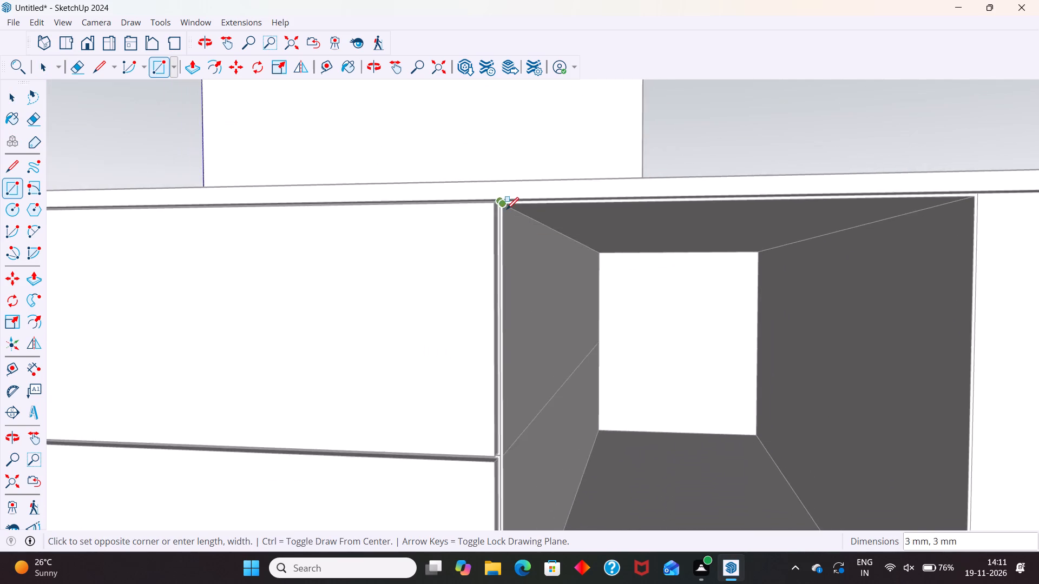
scroll(515, 231, down, 6)
scroll(540, 271, down, 5)
scroll(622, 341, up, 6)
scroll(661, 403, down, 6)
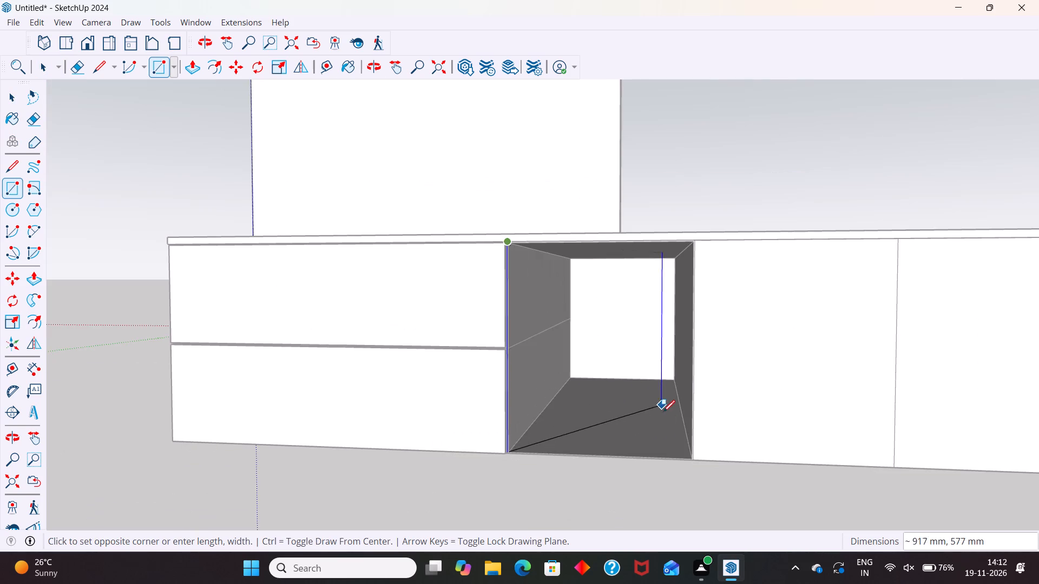
scroll(697, 457, up, 14)
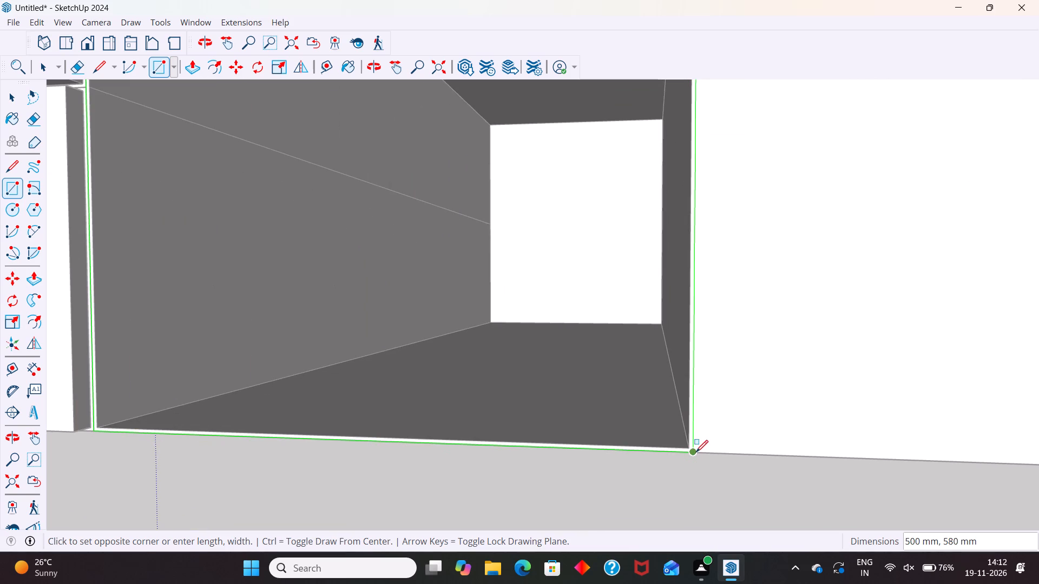
click(695, 452)
key(space)
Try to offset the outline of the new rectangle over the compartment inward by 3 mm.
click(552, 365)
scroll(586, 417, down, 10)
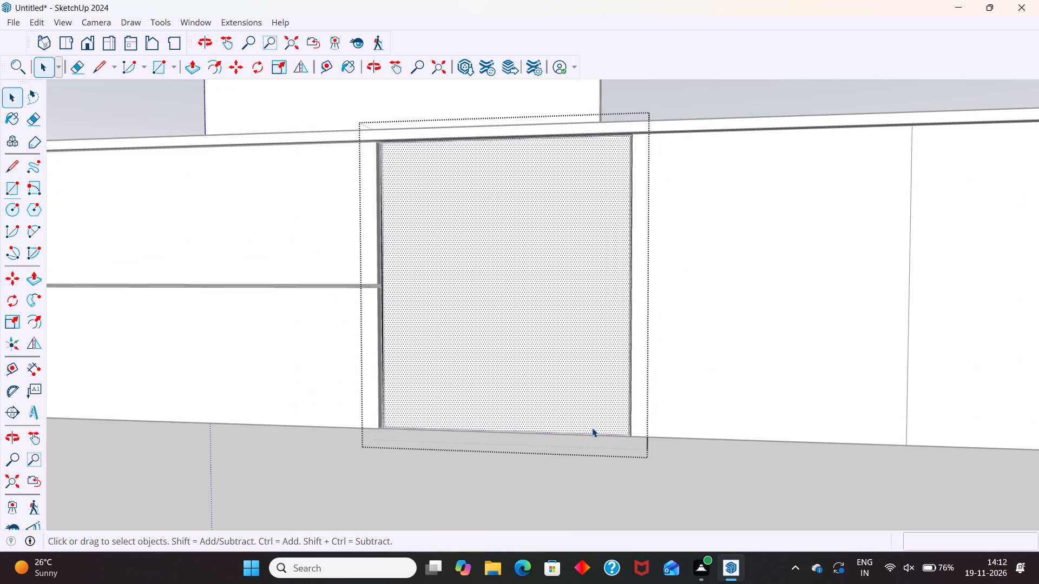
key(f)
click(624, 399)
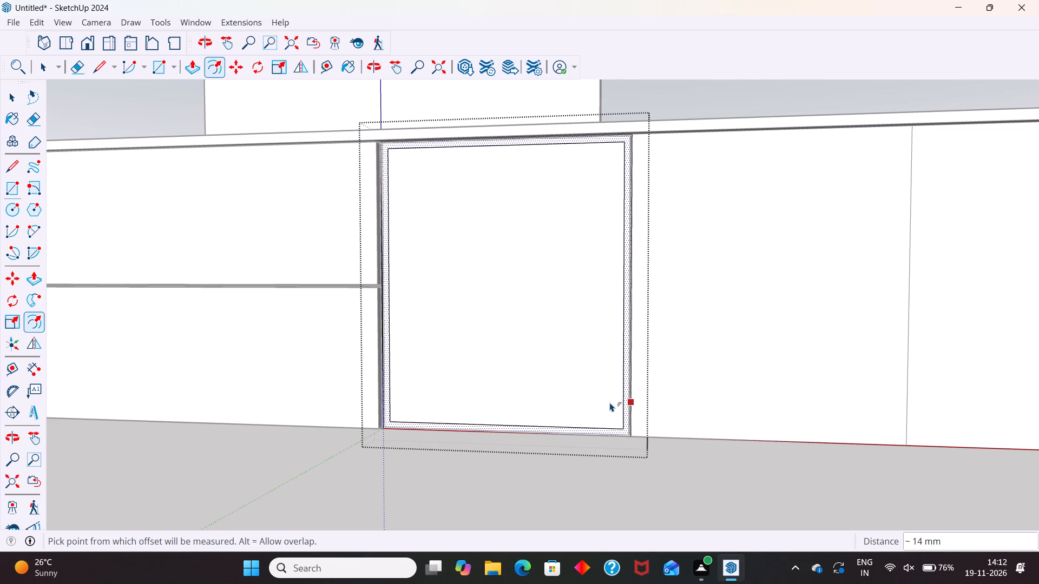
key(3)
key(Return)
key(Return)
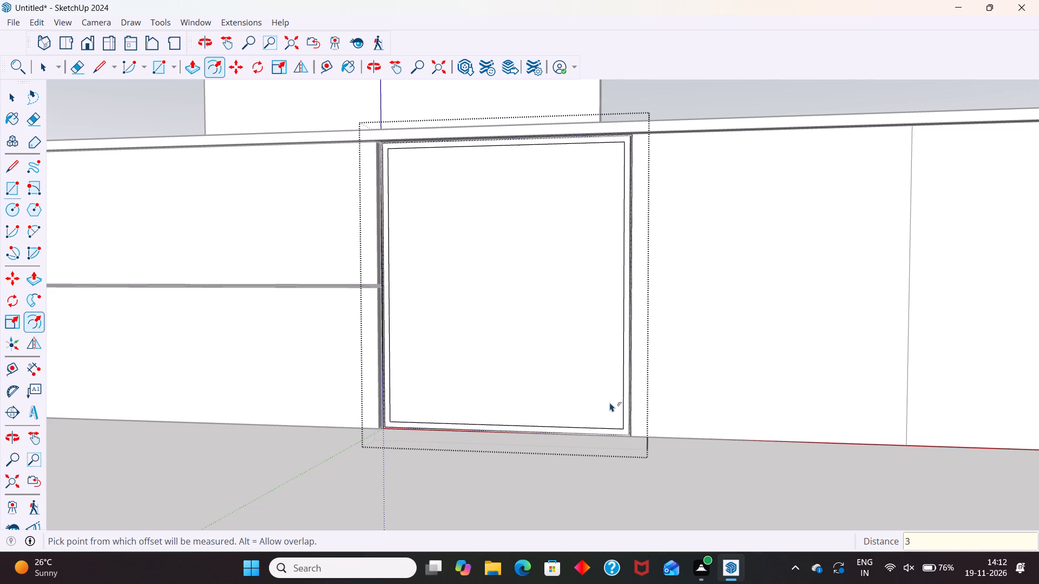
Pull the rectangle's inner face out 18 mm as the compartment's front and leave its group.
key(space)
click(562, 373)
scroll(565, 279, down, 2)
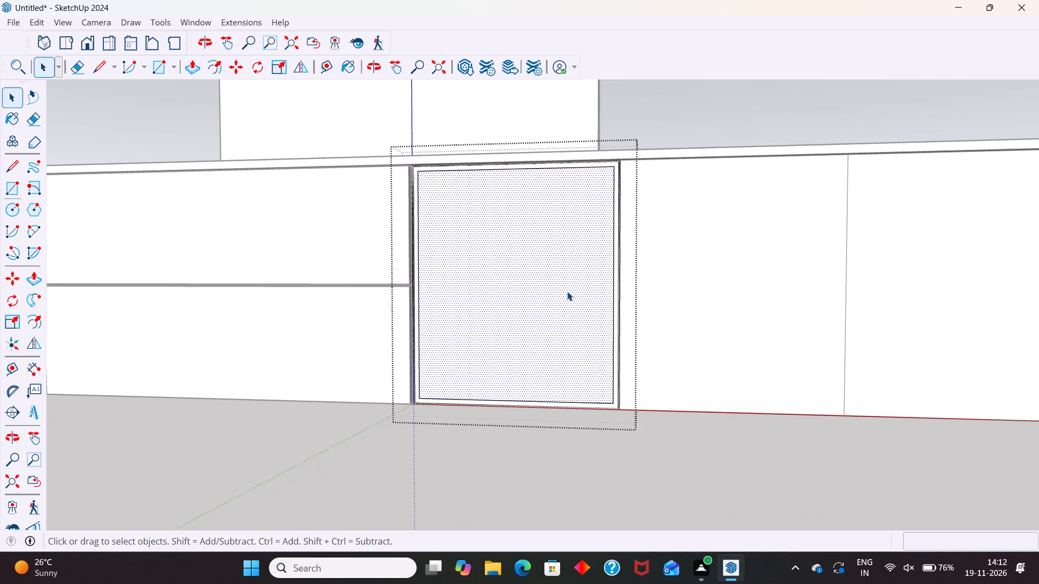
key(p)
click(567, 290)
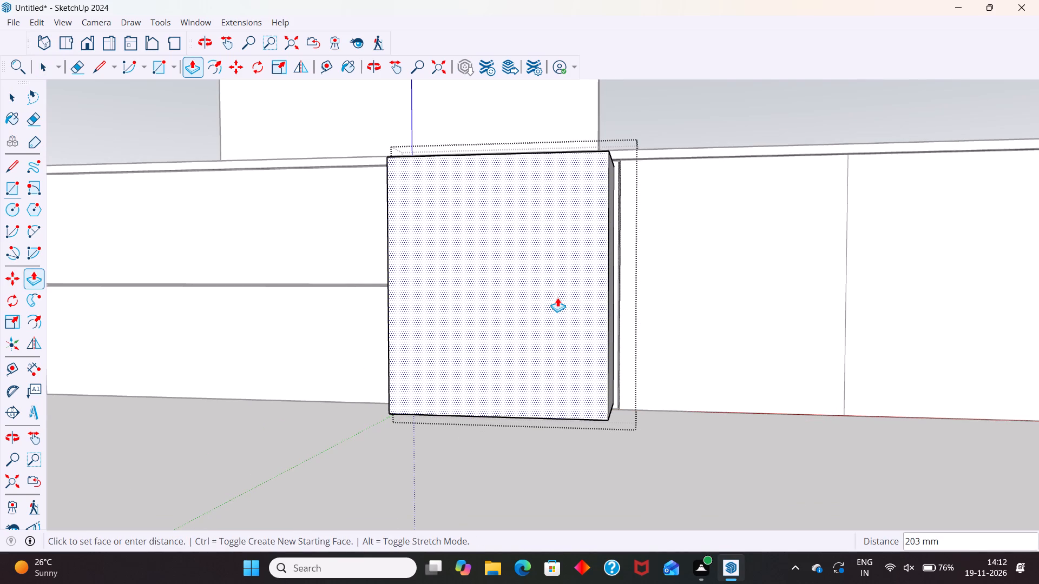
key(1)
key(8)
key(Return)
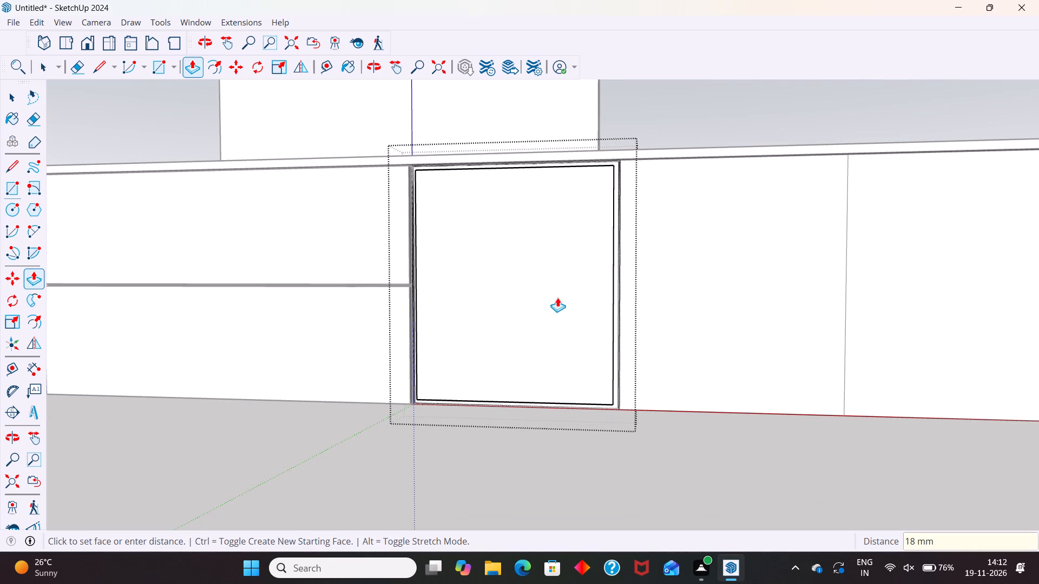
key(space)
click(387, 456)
Examine the edges and gaps around the new front beside the drawers.
scroll(543, 184, down, 5)
middle_drag(604, 191, 602, 208)
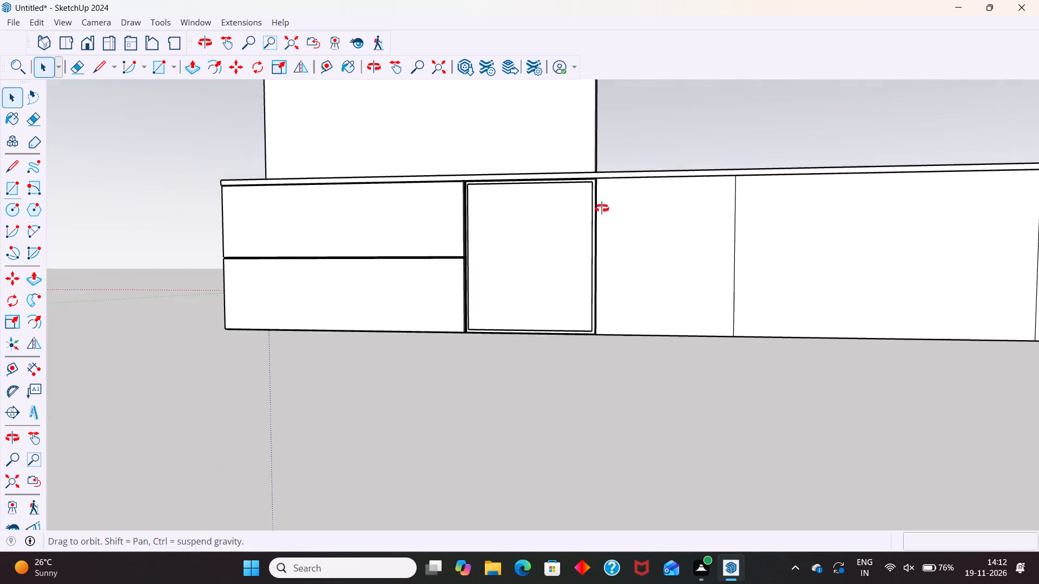
middle_drag(602, 208, 544, 245)
scroll(562, 197, up, 9)
scroll(458, 175, up, 4)
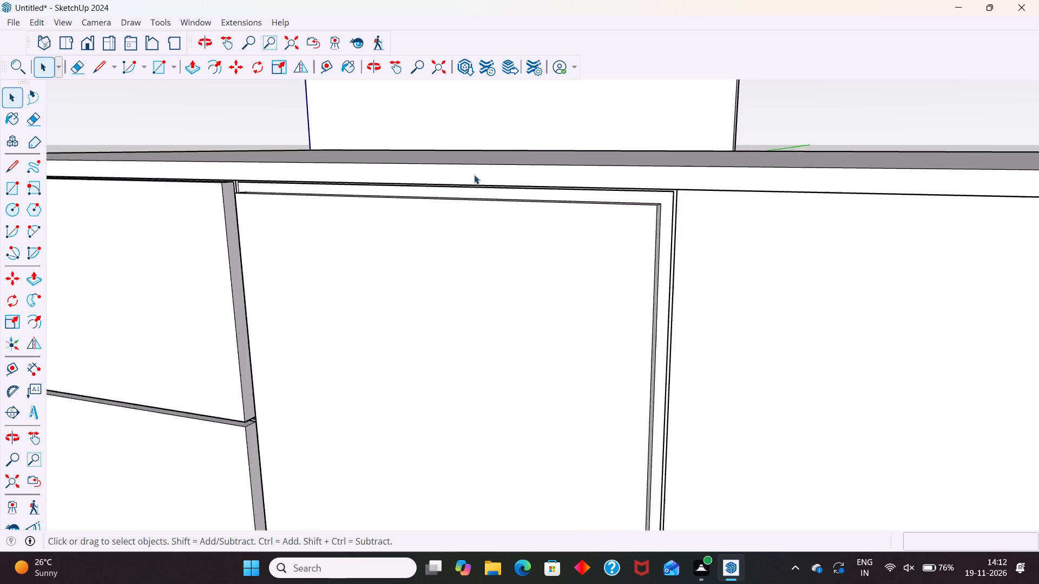
scroll(474, 175, up, 1)
middle_drag(682, 210, 709, 227)
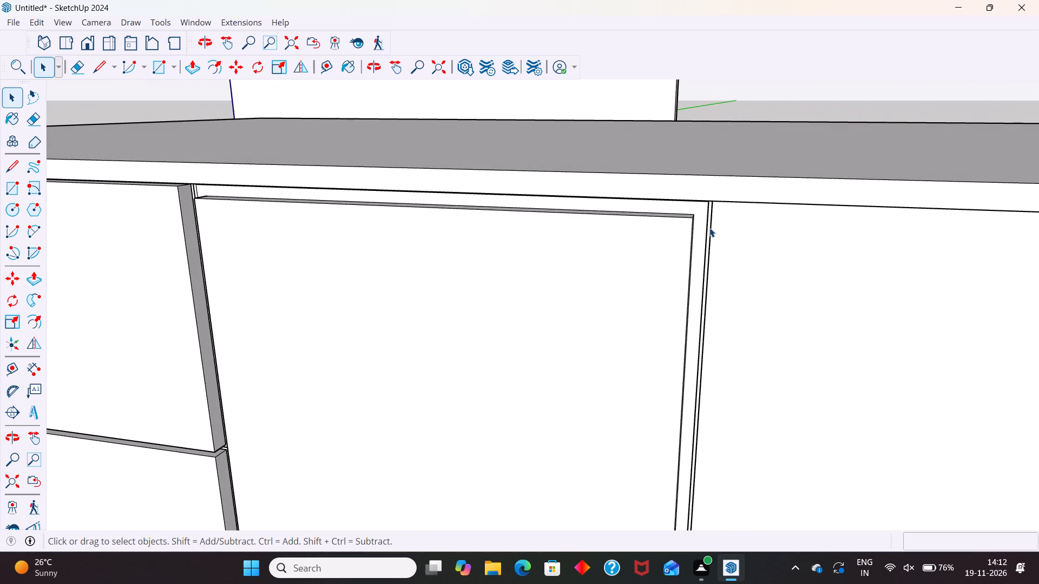
scroll(709, 228, down, 12)
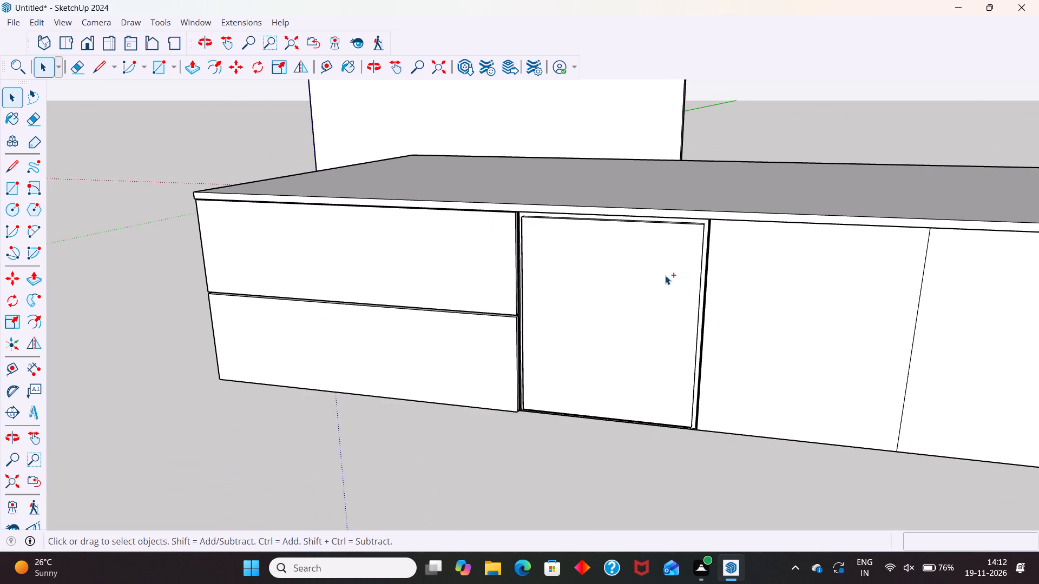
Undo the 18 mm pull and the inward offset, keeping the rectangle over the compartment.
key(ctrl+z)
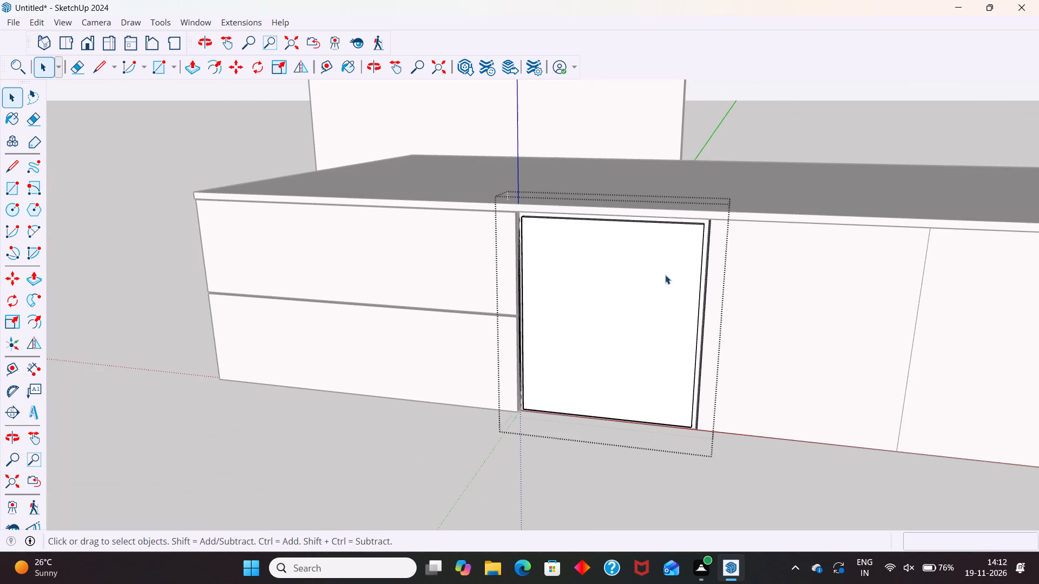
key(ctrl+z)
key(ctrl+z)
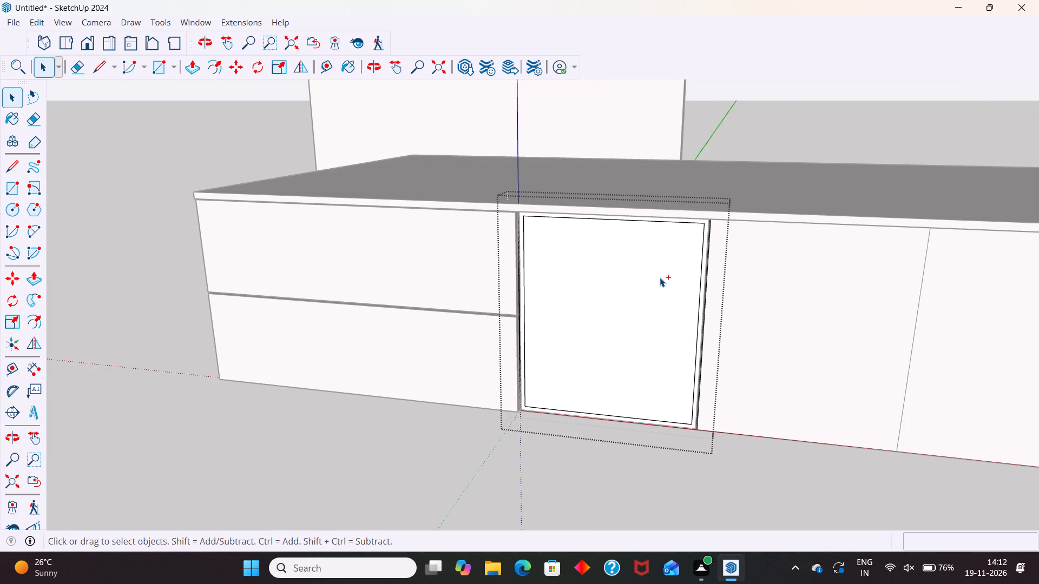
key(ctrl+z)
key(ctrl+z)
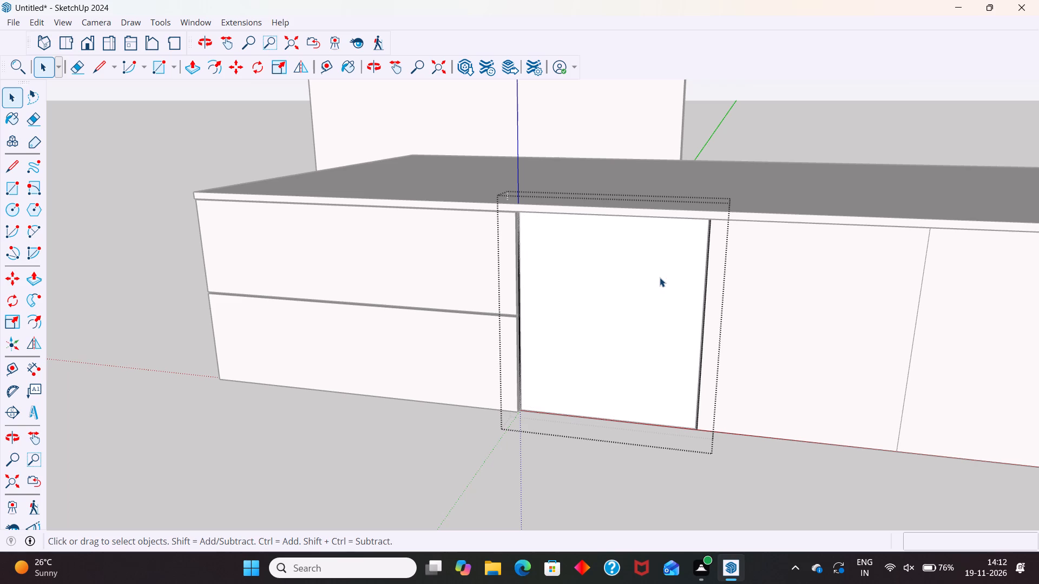
Offset the outline of the rectangle over the compartment inward by 3 mm.
middle_drag(673, 369, 721, 314)
scroll(719, 300, up, 5)
scroll(701, 181, up, 2)
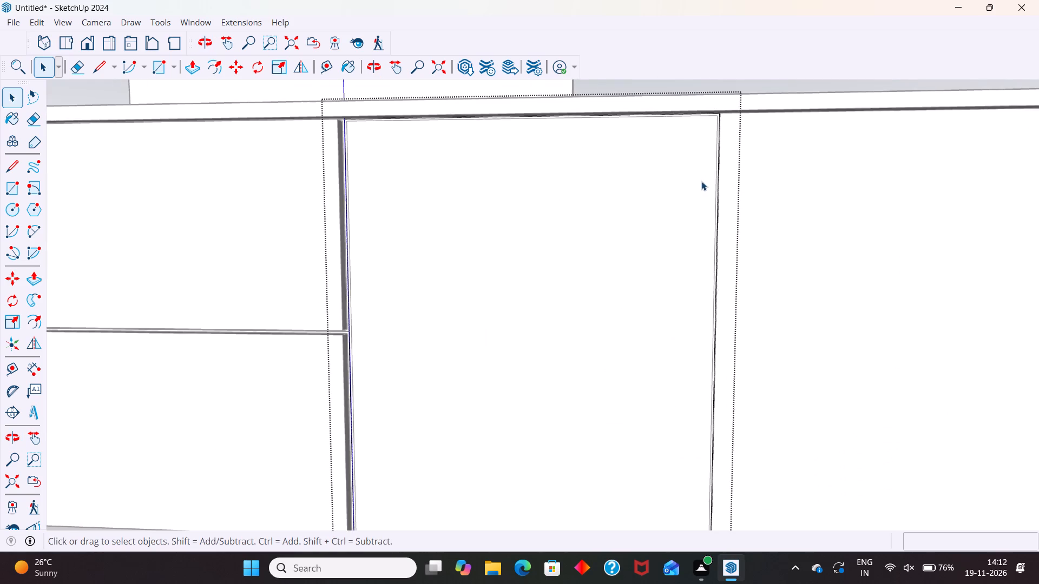
scroll(701, 181, up, 1)
click(641, 277)
scroll(641, 275, down, 6)
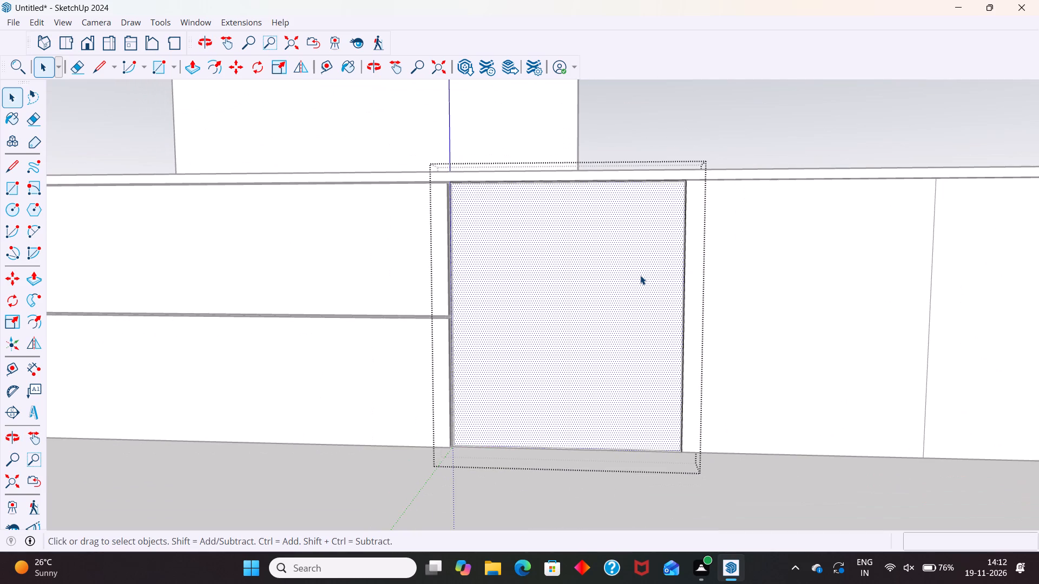
key(f)
click(668, 301)
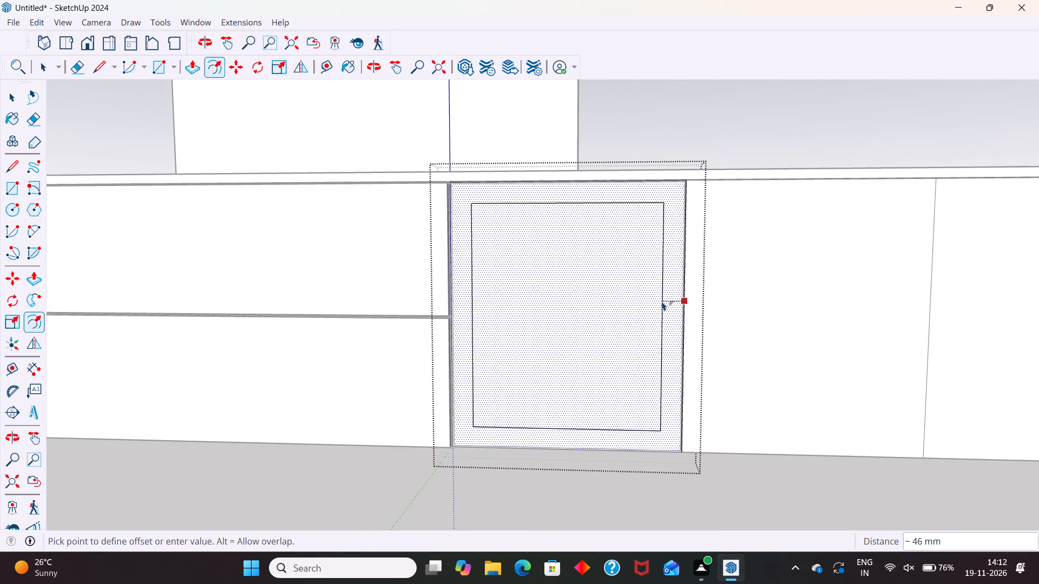
key(2)
key(BackSpace)
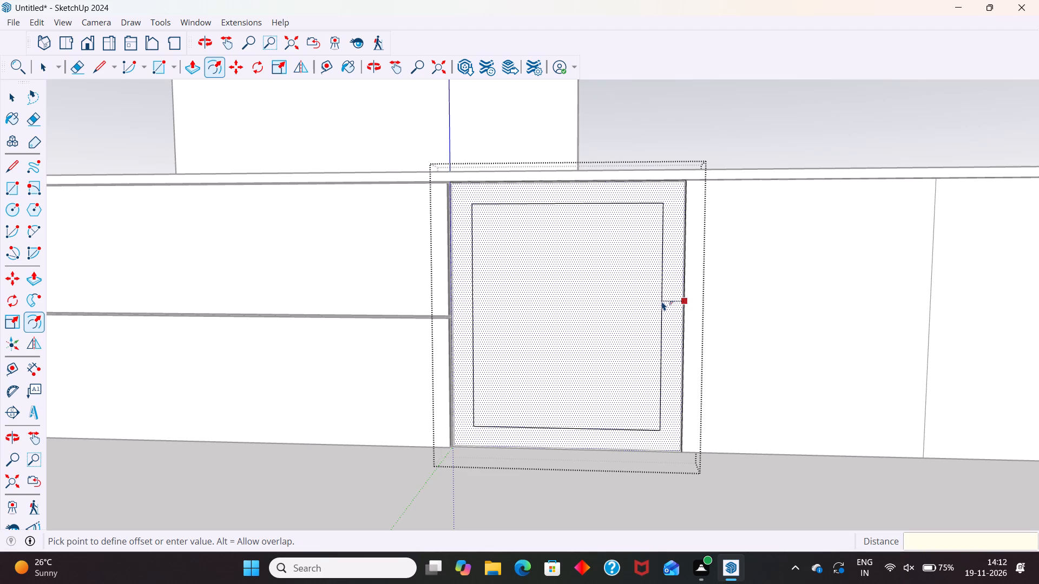
key(3)
key(Return)
key(space)
Pull the inner face of the rectangle out 18 mm to form the compartment's front and leave its group.
click(617, 266)
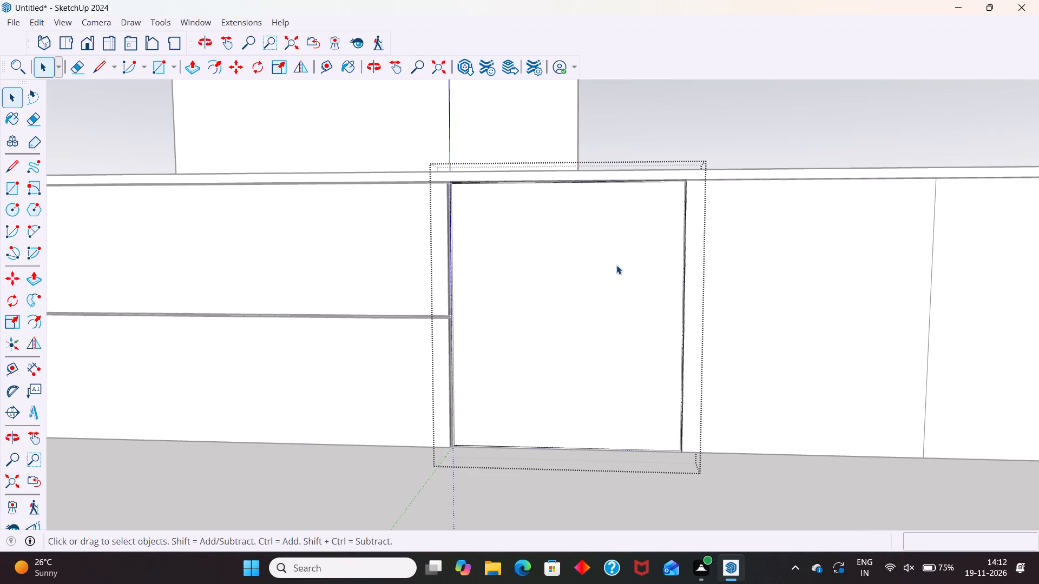
key(p)
click(597, 233)
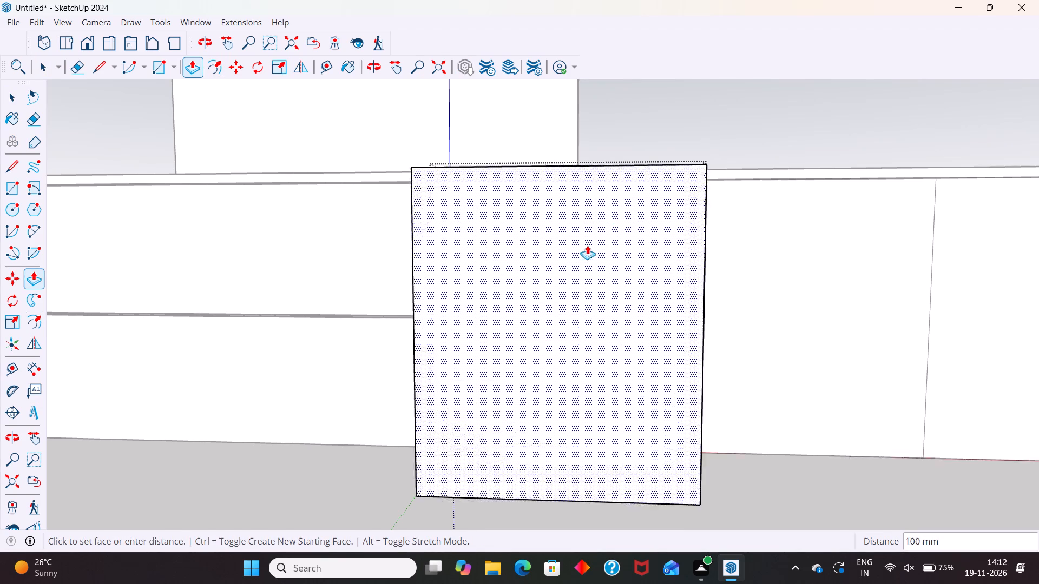
scroll(357, 313, down, 5)
key(1)
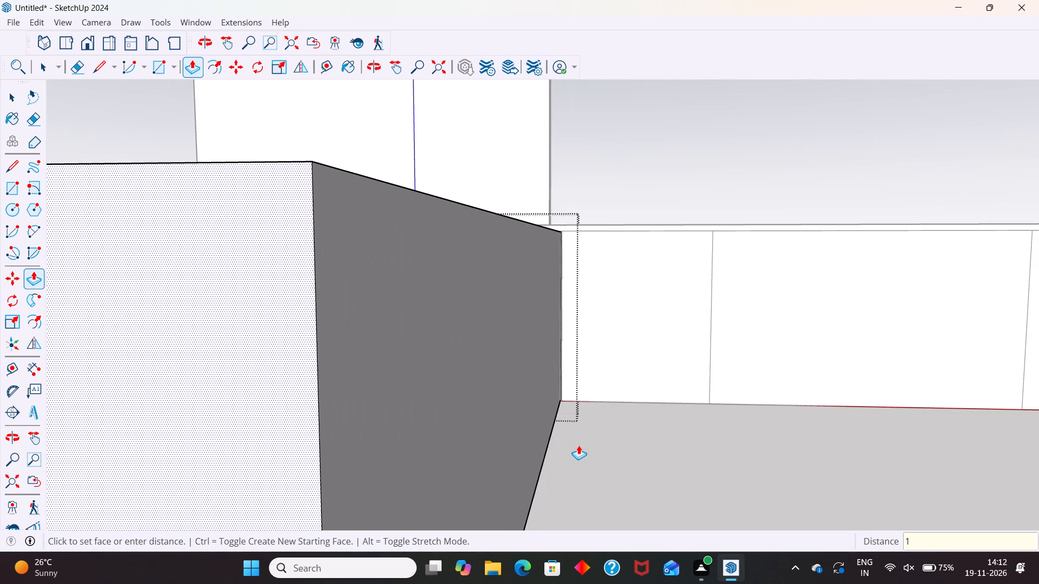
key(8)
key(Return)
key(space)
click(408, 439)
Examine the gaps between the new front, the drawers and the countertop.
scroll(441, 207, up, 5)
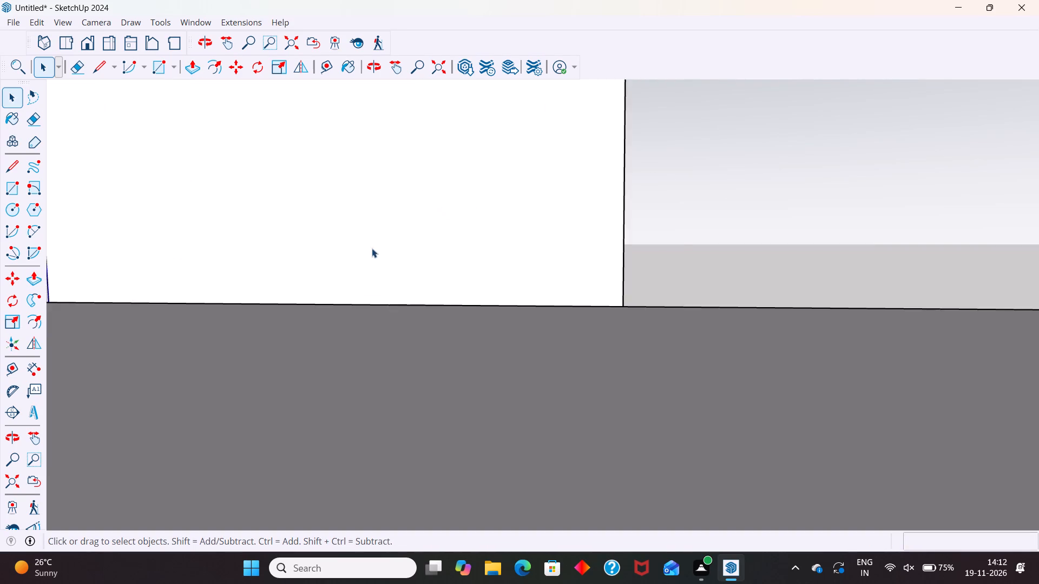
scroll(372, 248, up, 2)
scroll(438, 215, down, 10)
middle_drag(422, 240, 456, 269)
scroll(449, 233, up, 6)
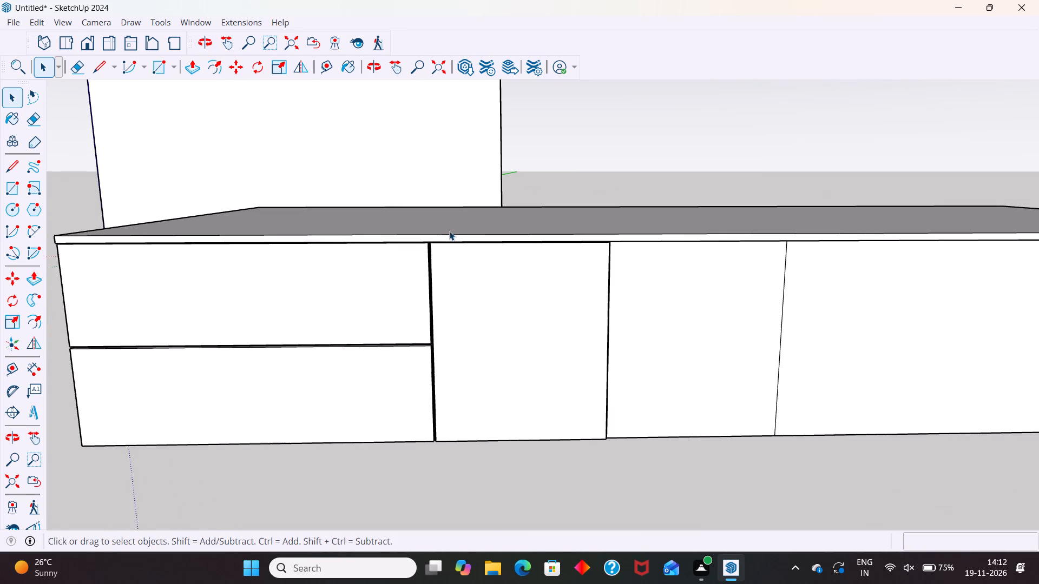
scroll(449, 231, up, 14)
middle_drag(403, 258, 459, 266)
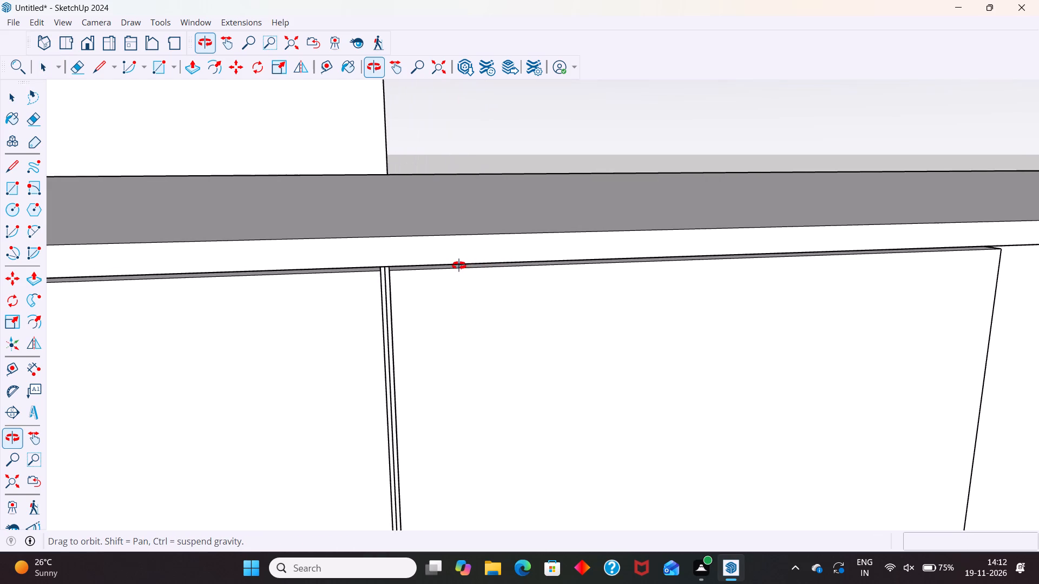
middle_drag(459, 266, 506, 257)
scroll(494, 254, down, 13)
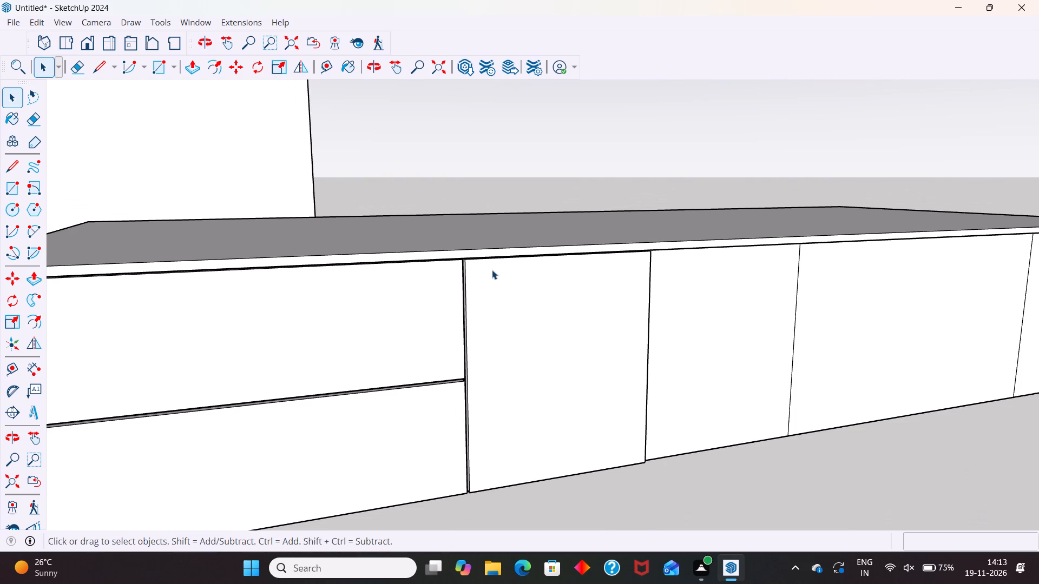
Open the cabinet group and offset the outline of the undivided compartment face beside the newest front inward by 3 mm.
middle_drag(499, 274, 291, 230)
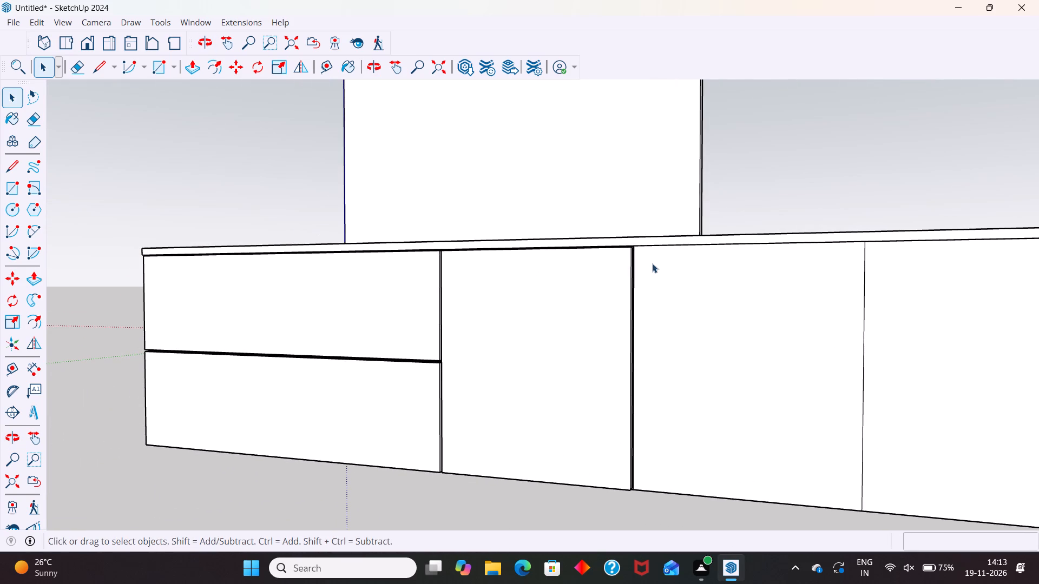
middle_drag(610, 272, 628, 306)
scroll(614, 302, down, 4)
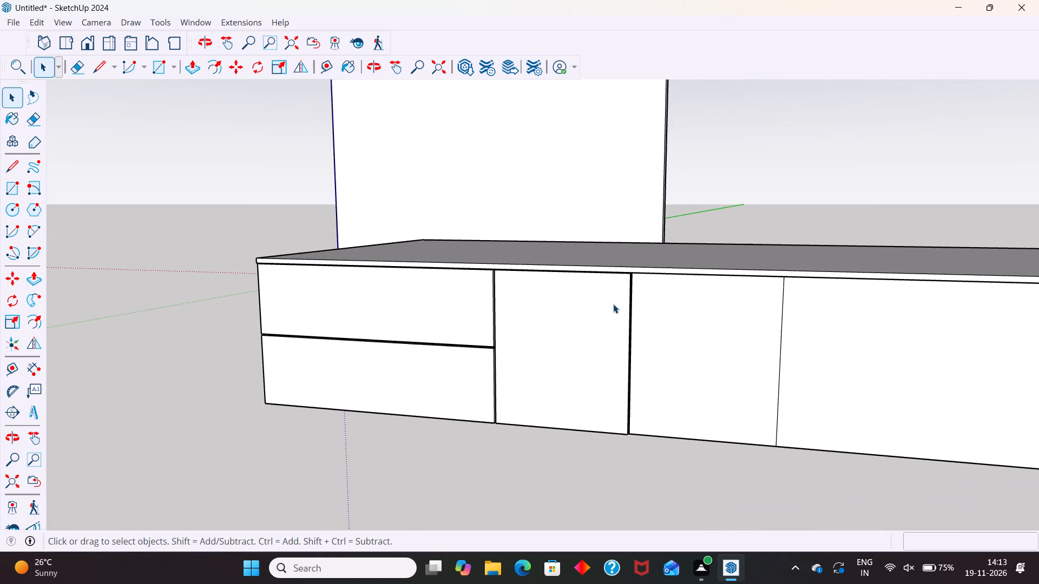
click(680, 335)
scroll(943, 330, up, 6)
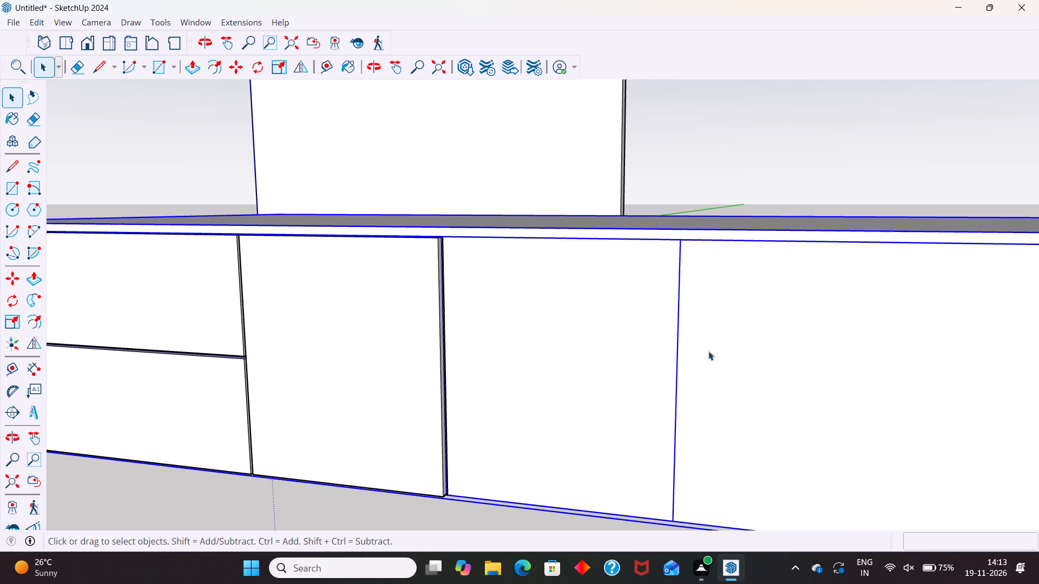
triple_click(663, 362)
click(649, 361)
click(639, 357)
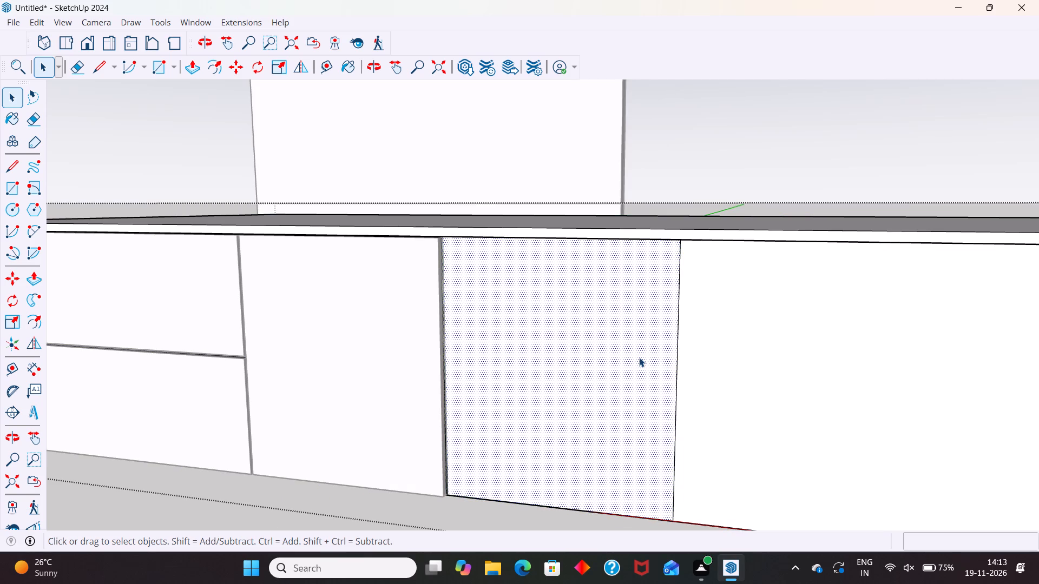
key(f)
click(663, 344)
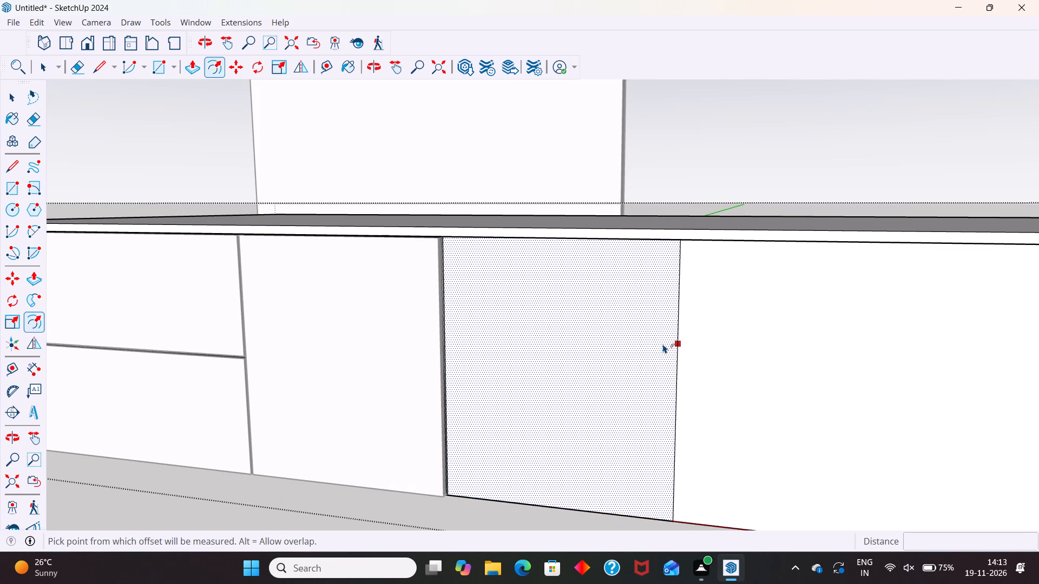
key(3)
key(Return)
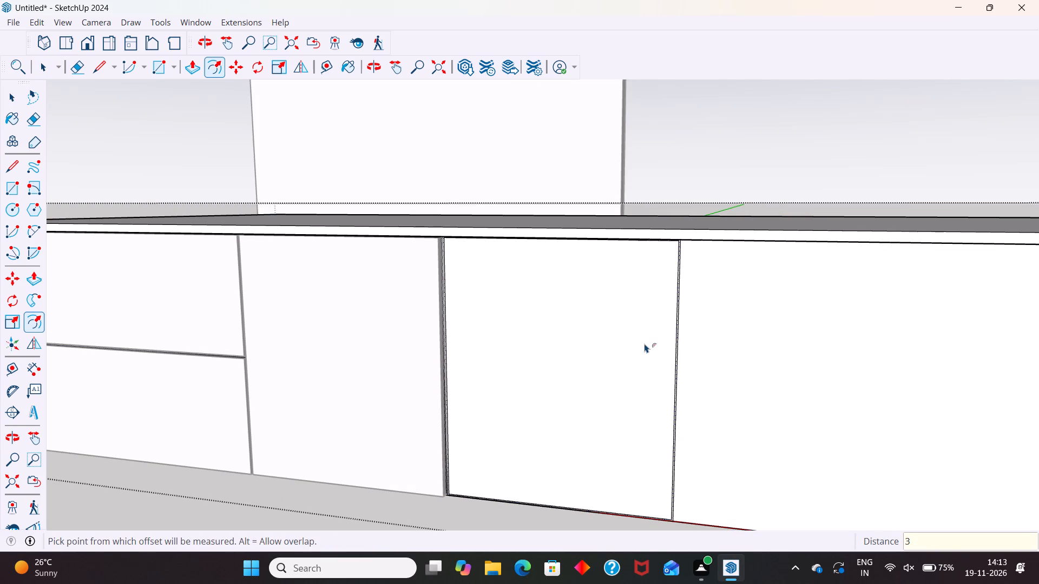
Push the inner face of that compartment 1506 mm into the cabinet block to hollow it out.
key(space)
click(634, 352)
key(p)
click(634, 352)
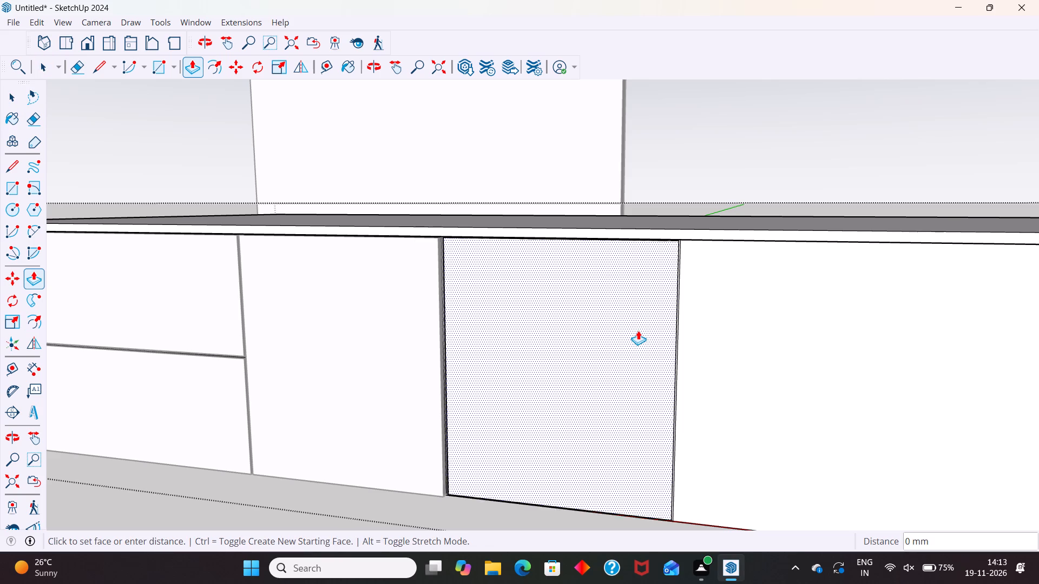
key(1)
text(506)
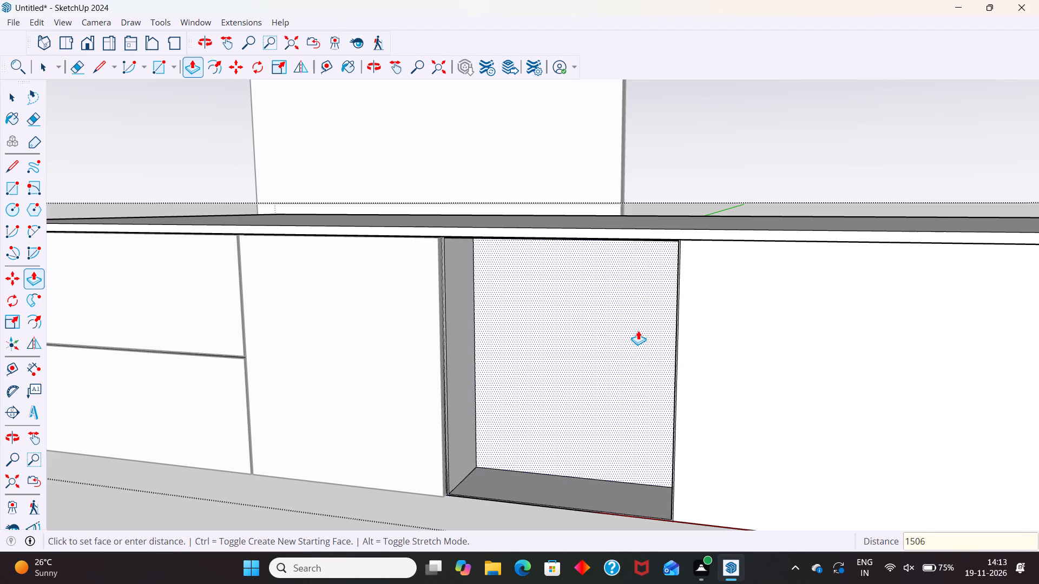
key(Return)
key(space)
Leave the cabinet group, create a new group and draw a 500 mm by 580 mm rectangle over the hollowed compartment.
scroll(570, 271, down, 7)
click(615, 433)
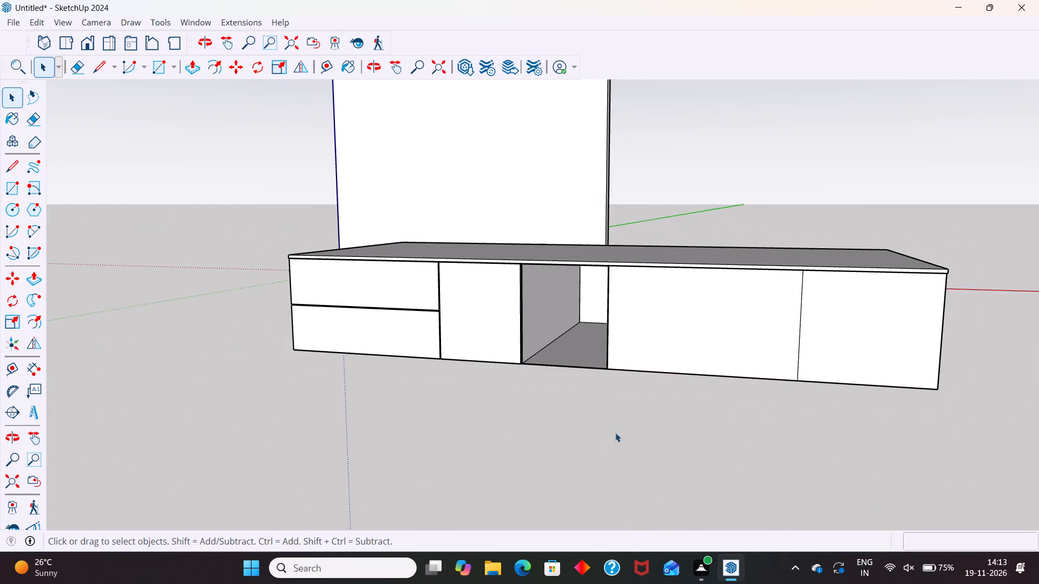
right_click(615, 433)
click(646, 475)
middle_drag(550, 401, 589, 403)
scroll(616, 288, up, 6)
key(r)
scroll(386, 242, up, 5)
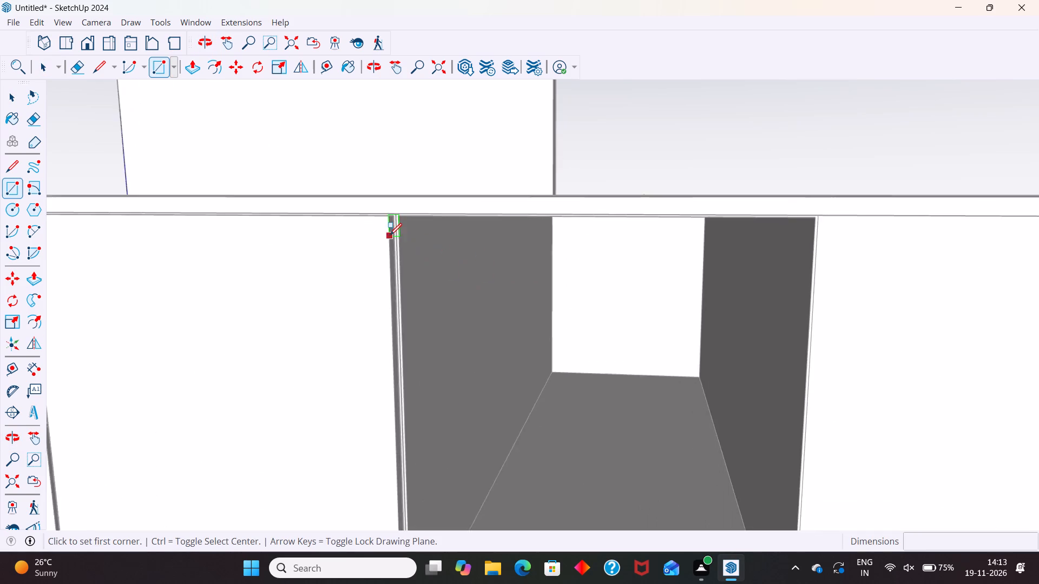
scroll(390, 235, up, 5)
middle_drag(433, 198, 448, 176)
scroll(404, 220, up, 12)
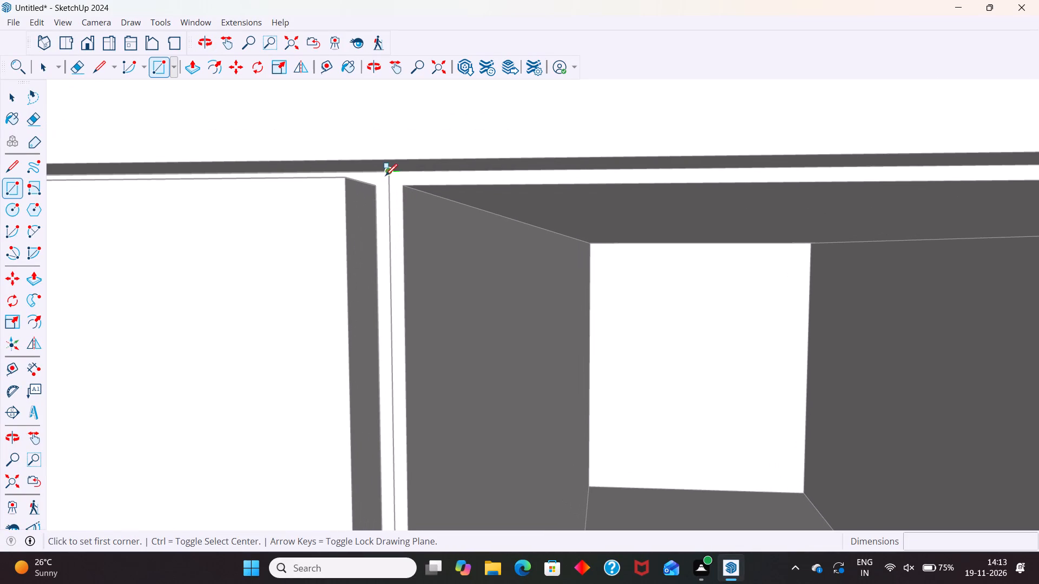
drag(389, 174, 397, 183)
scroll(469, 222, down, 19)
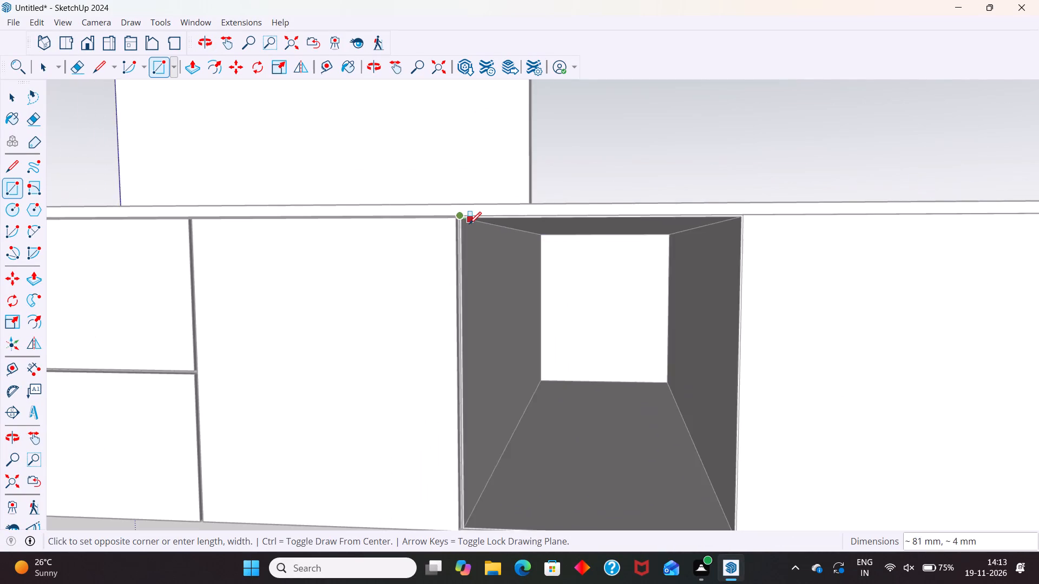
scroll(470, 225, down, 6)
scroll(570, 355, up, 5)
scroll(668, 447, up, 7)
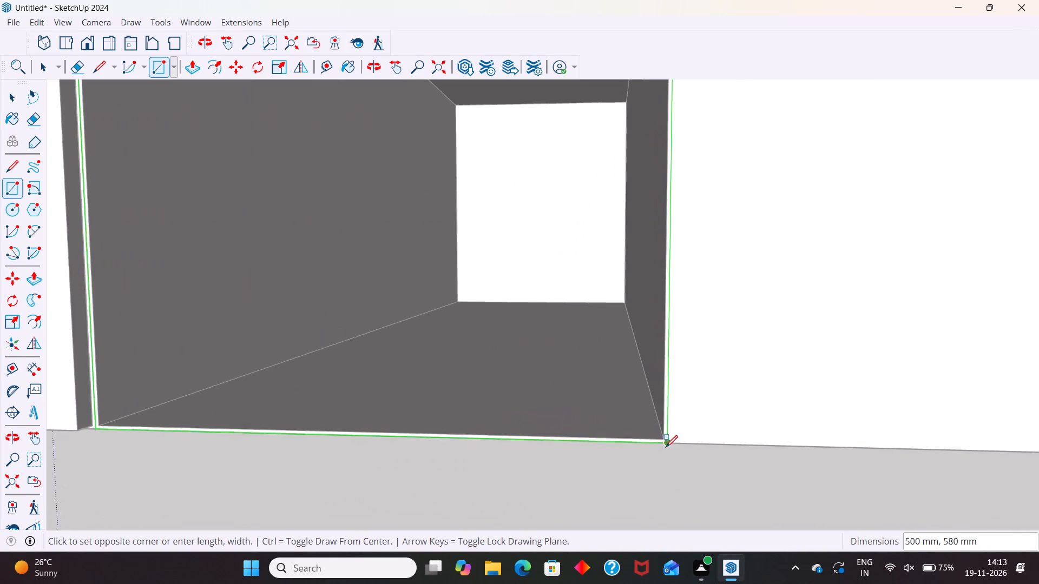
scroll(666, 447, up, 2)
click(668, 443)
Offset the outline of the new rectangle over the compartment inward by 3 mm.
key(space)
scroll(626, 448, down, 9)
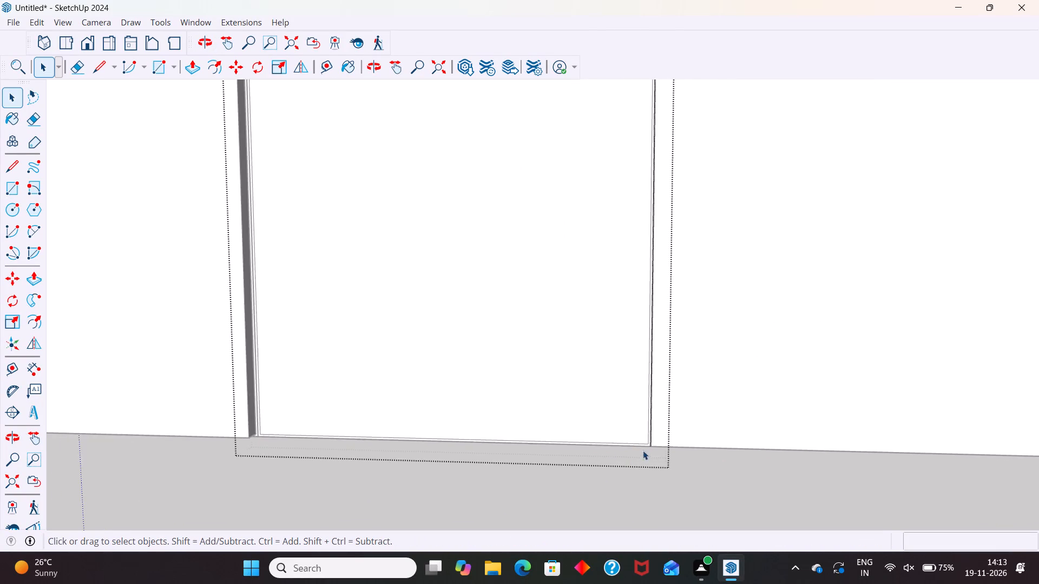
scroll(643, 450, down, 4)
click(589, 377)
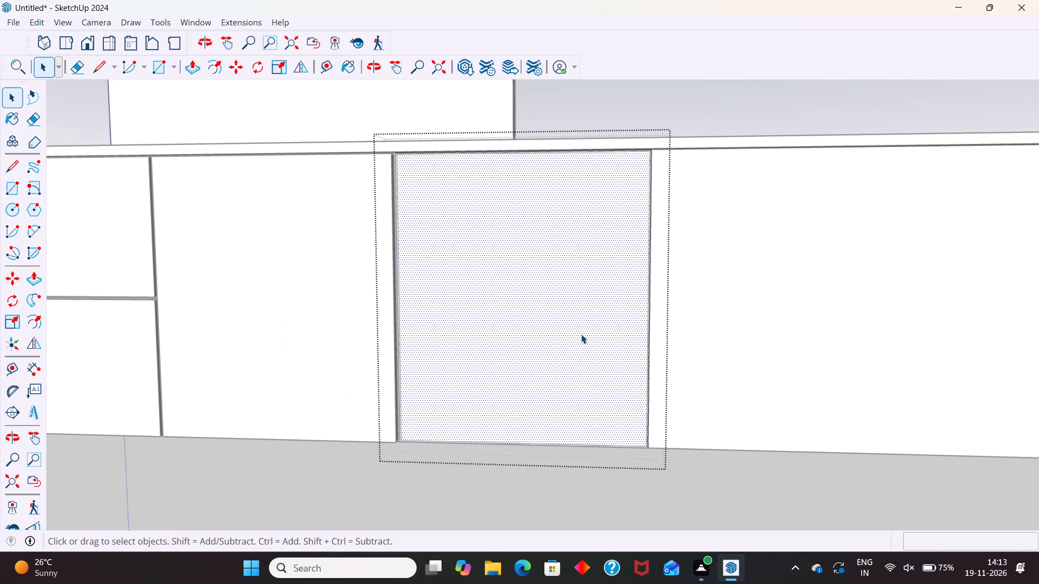
key(f)
click(616, 311)
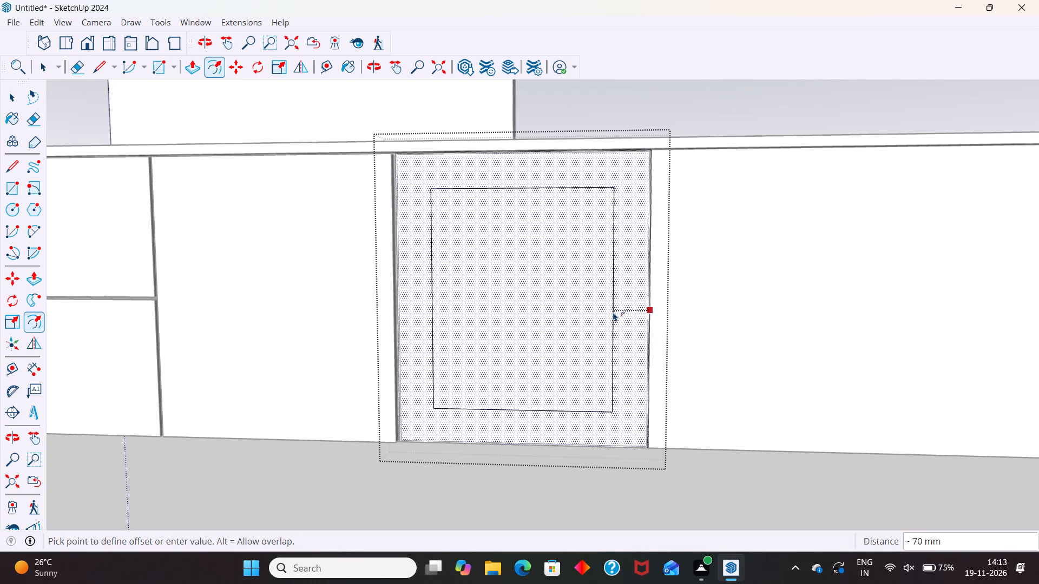
key(3)
key(Return)
Pull the inner face of the rectangle out 18 mm to form the compartment's front and leave its group.
key(space)
click(582, 321)
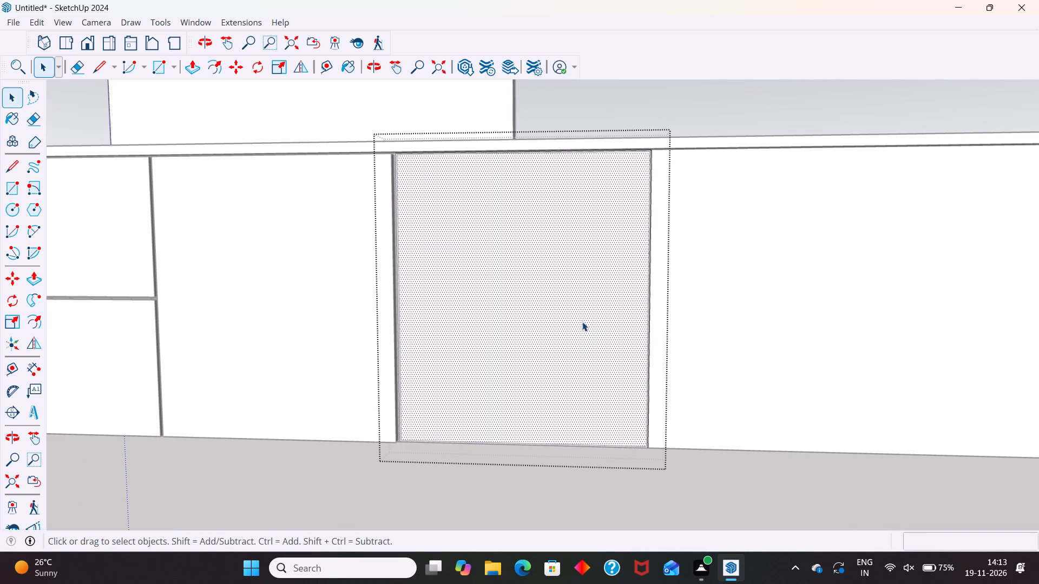
key(p)
click(582, 321)
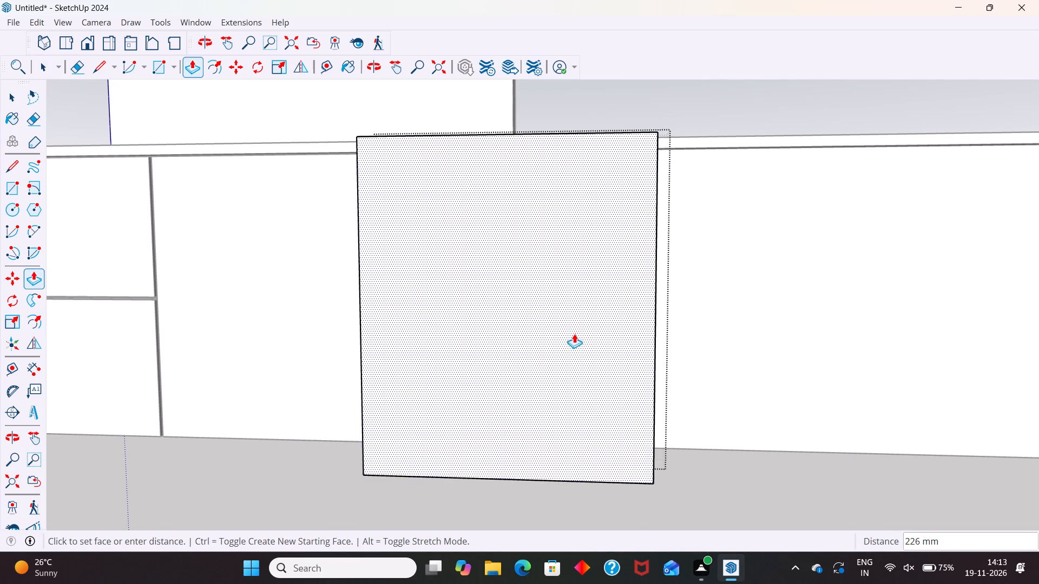
key(1)
key(8)
key(Return)
key(space)
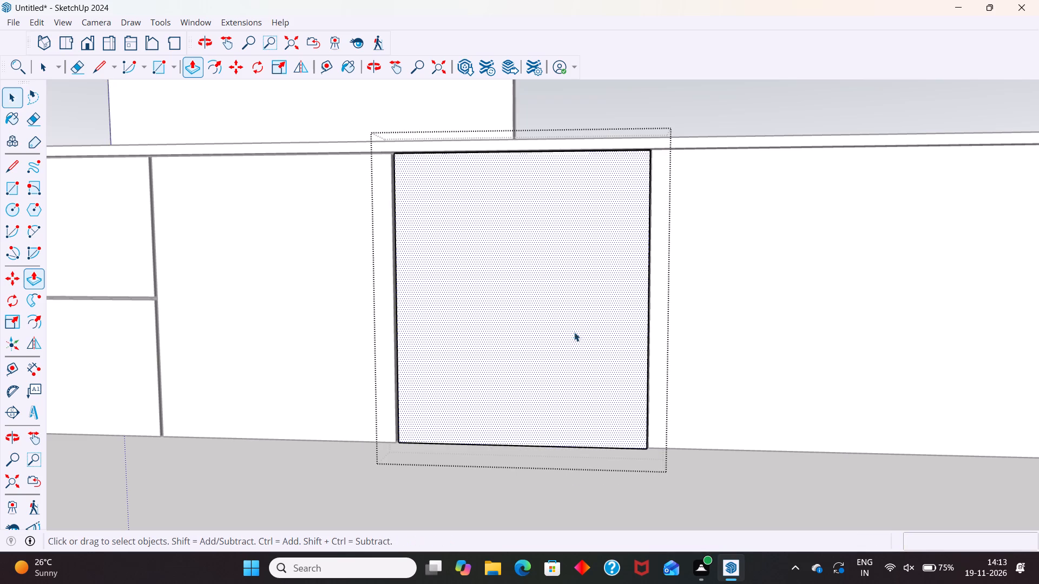
scroll(575, 314, down, 6)
click(481, 458)
Examine the gaps between the new front, the neighbouring front and the countertop edge.
middle_drag(508, 272, 385, 366)
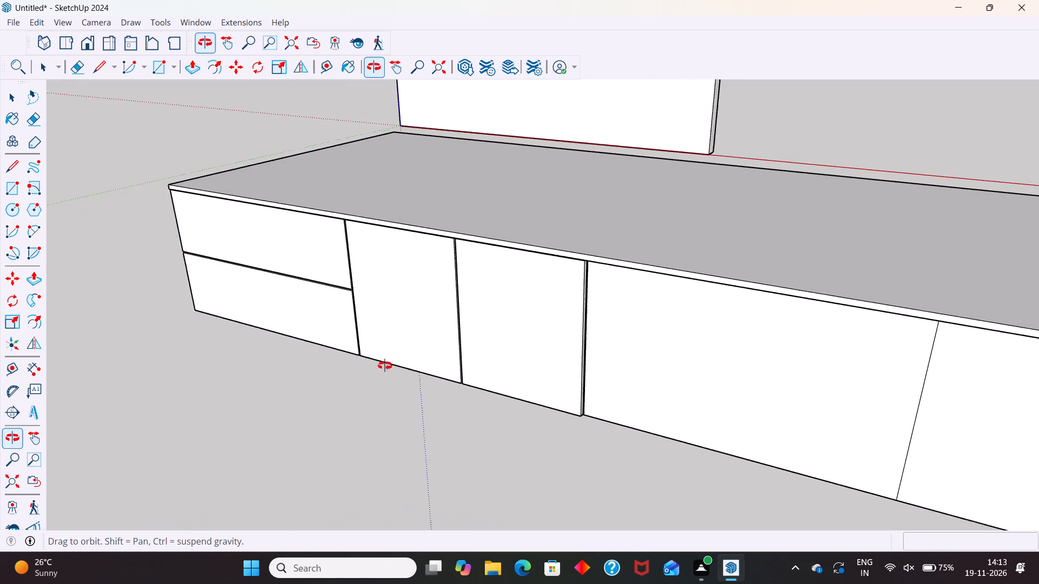
middle_drag(385, 366, 382, 365)
scroll(444, 248, up, 17)
scroll(468, 234, up, 10)
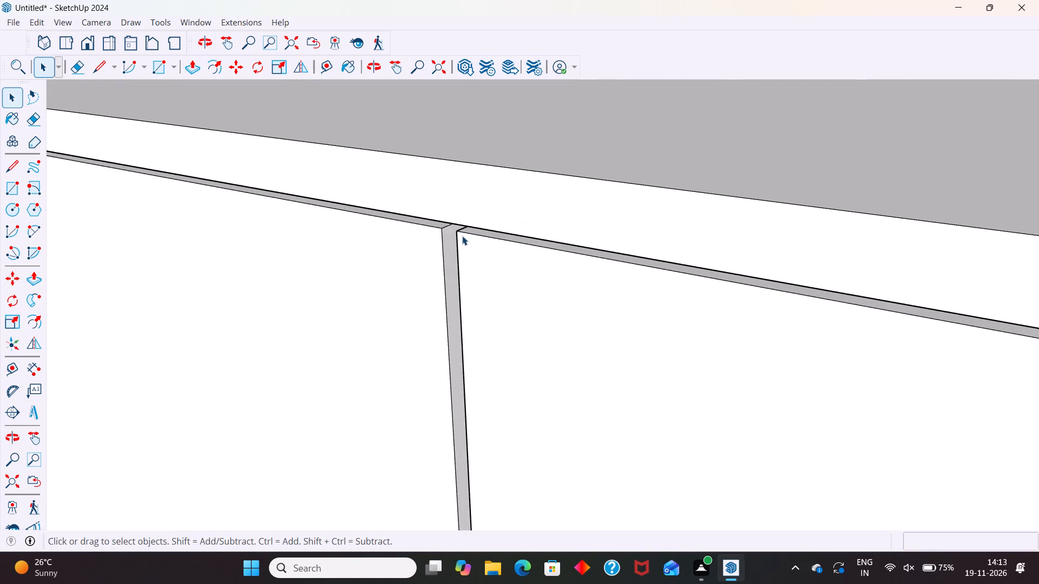
scroll(462, 236, up, 10)
middle_drag(465, 261, 667, 282)
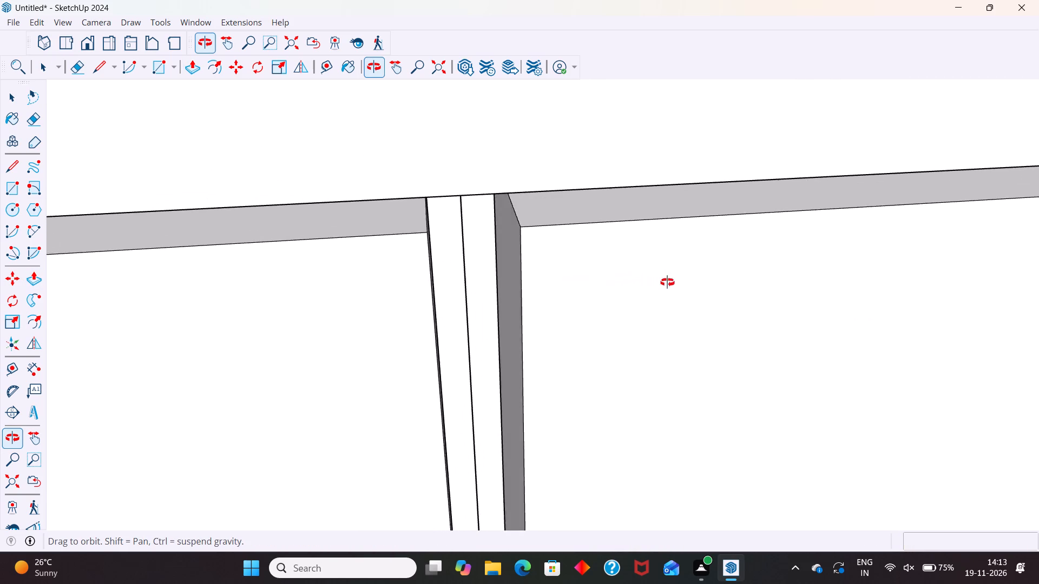
middle_drag(667, 282, 549, 223)
scroll(532, 230, down, 13)
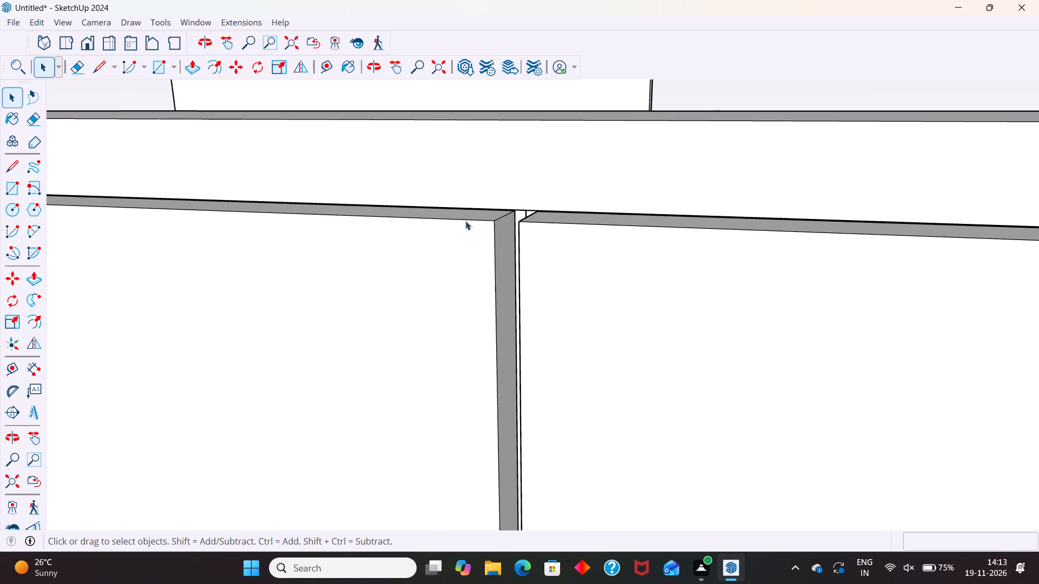
scroll(448, 223, down, 12)
scroll(415, 232, down, 16)
scroll(416, 234, down, 5)
Open the cabinet group and split the wide compartment face with a horizontal line across its mid-height.
scroll(869, 288, up, 4)
click(540, 297)
click(540, 297)
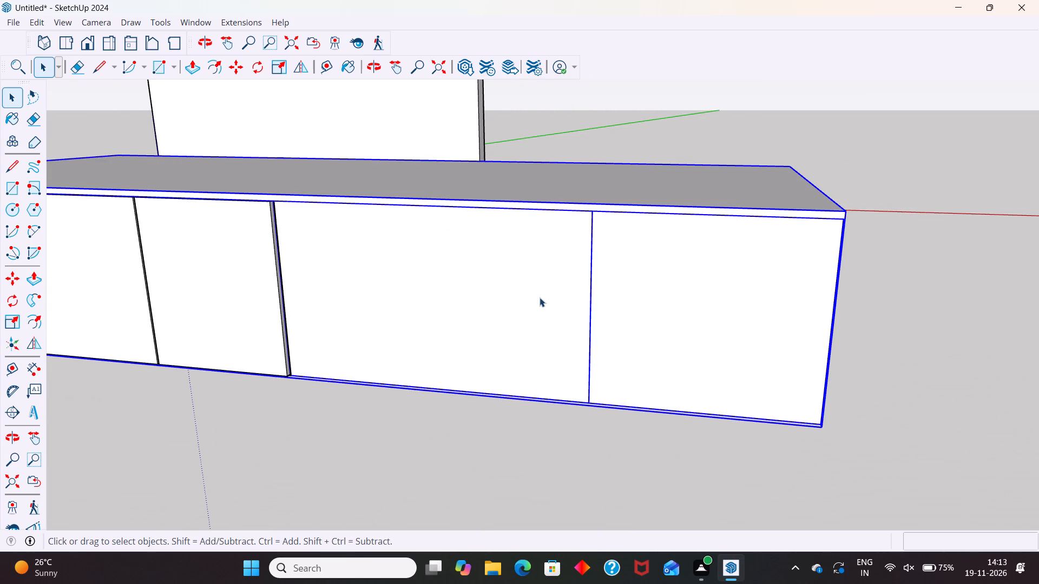
scroll(562, 335, up, 5)
middle_drag(570, 346, 584, 343)
scroll(585, 356, down, 9)
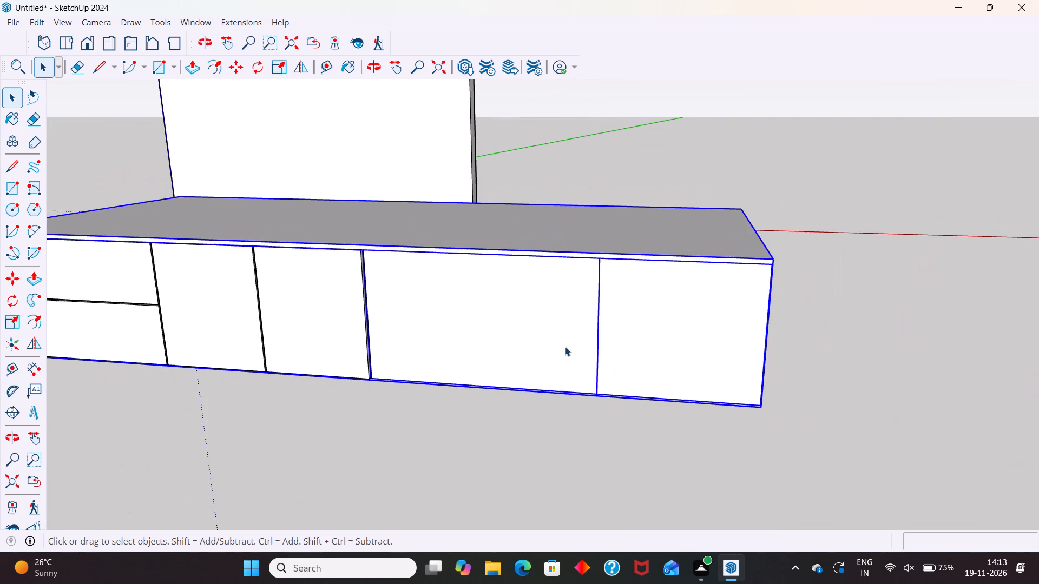
triple_click(560, 341)
click(560, 340)
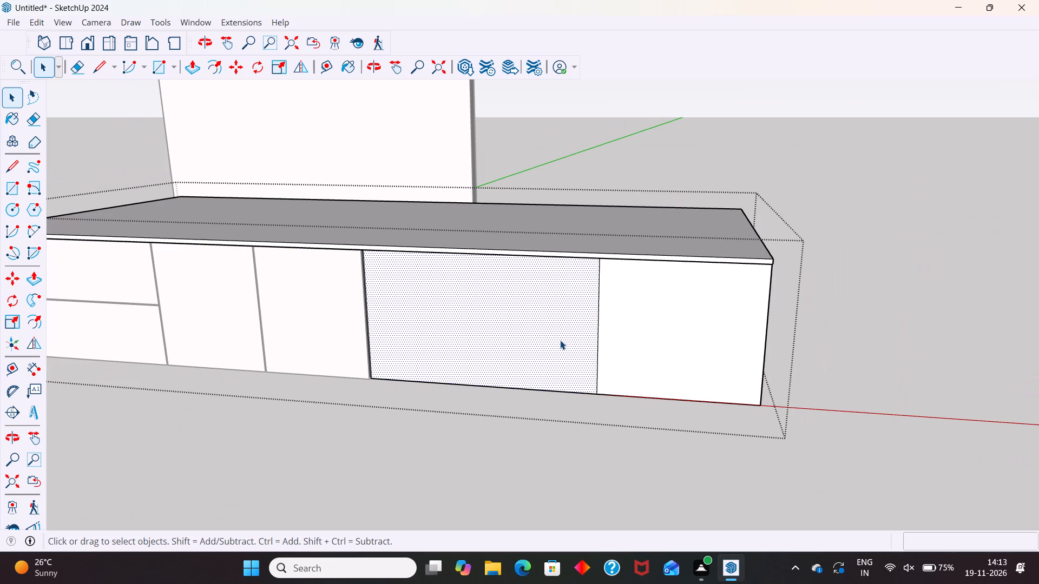
key(l)
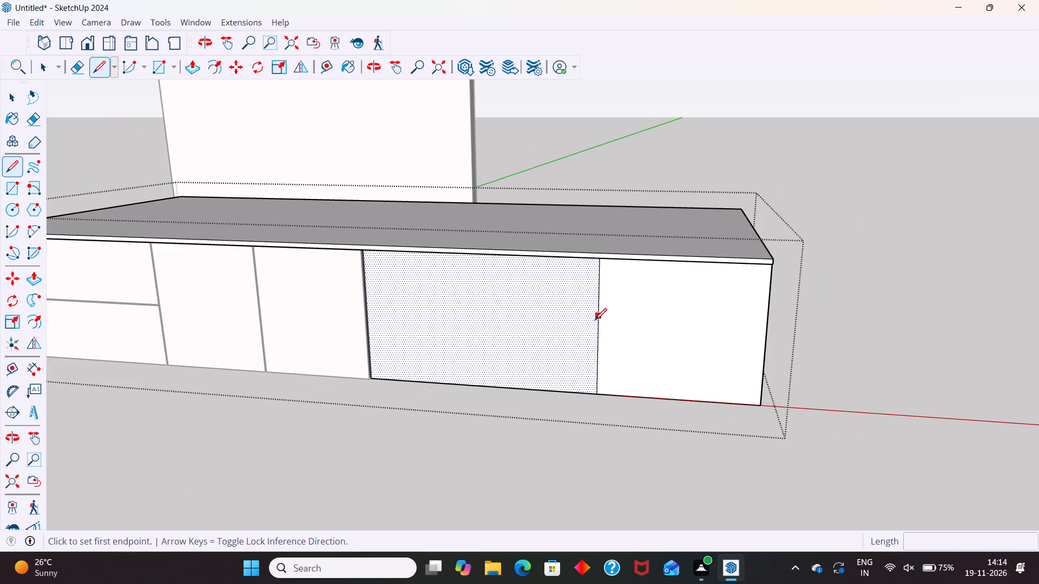
click(597, 330)
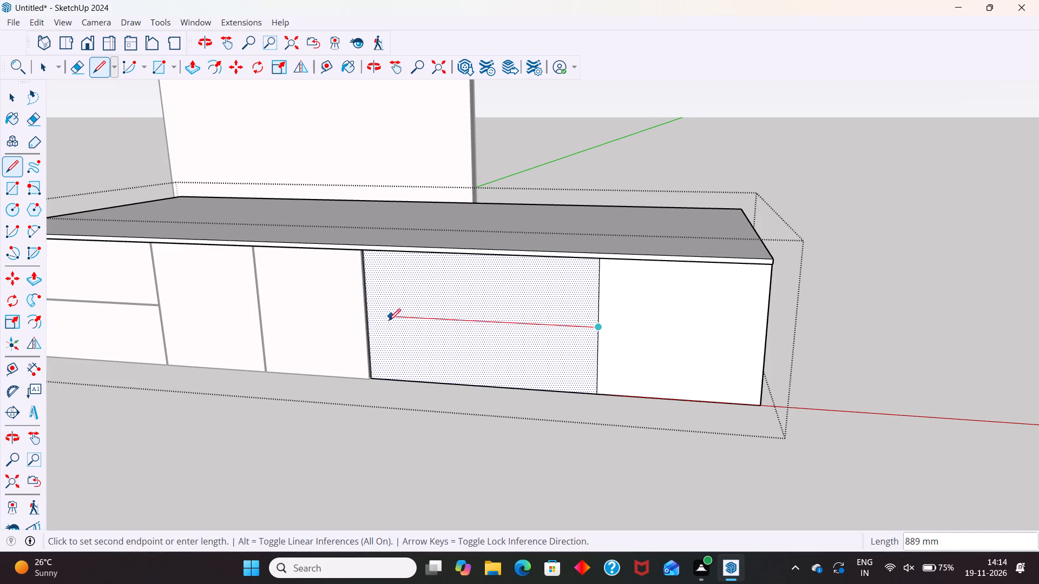
click(369, 314)
key(space)
Offset the outline of the wide compartment's lower half inward by 3 mm.
scroll(521, 339, down, 3)
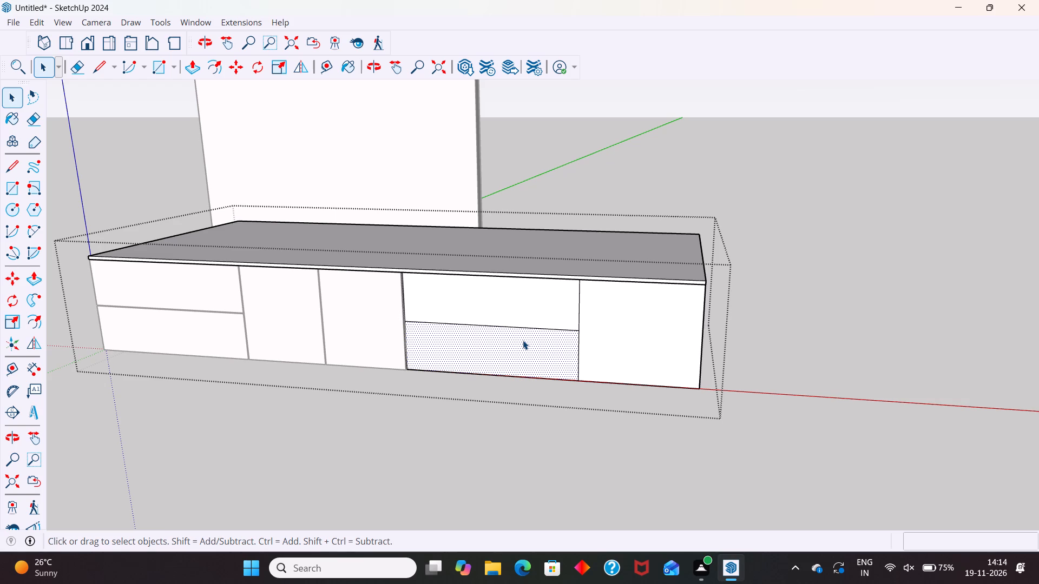
key(f)
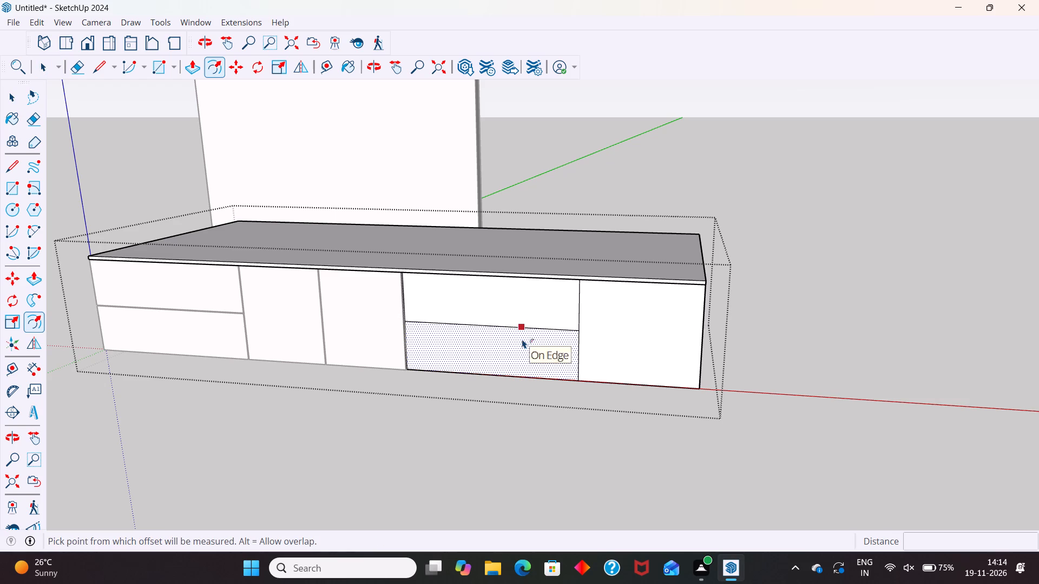
click(522, 337)
key(3)
key(Return)
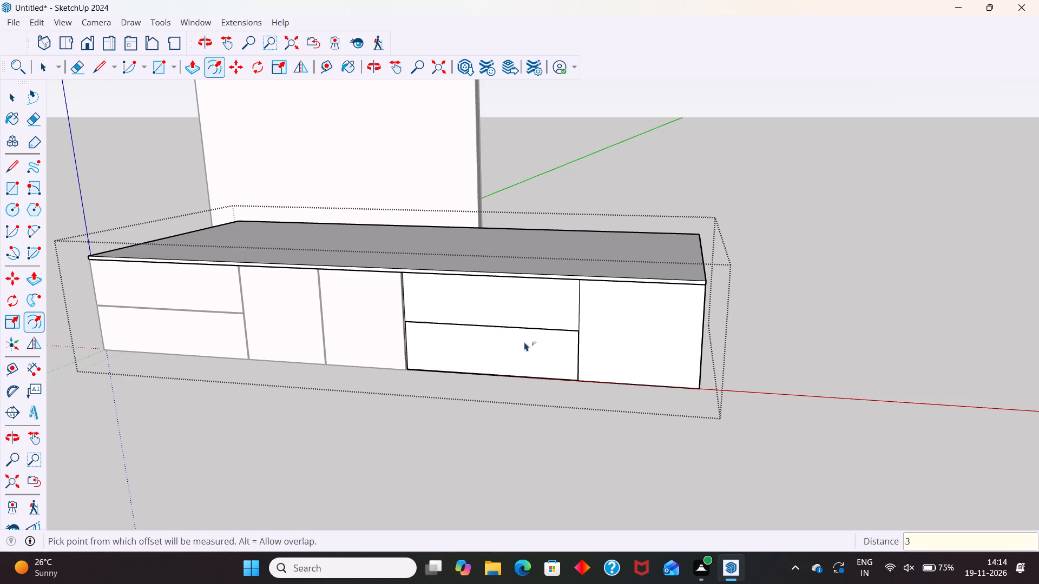
Push the inner face of the wide compartment's lower half 1506 mm into the cabinet block.
key(space)
click(530, 349)
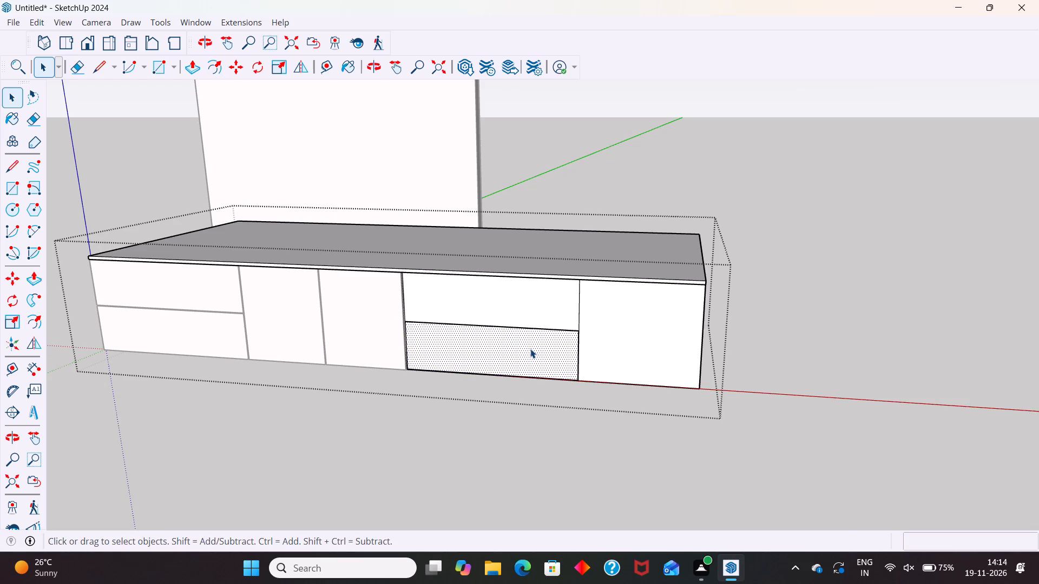
key(p)
click(530, 349)
text(1506)
key(Return)
key(space)
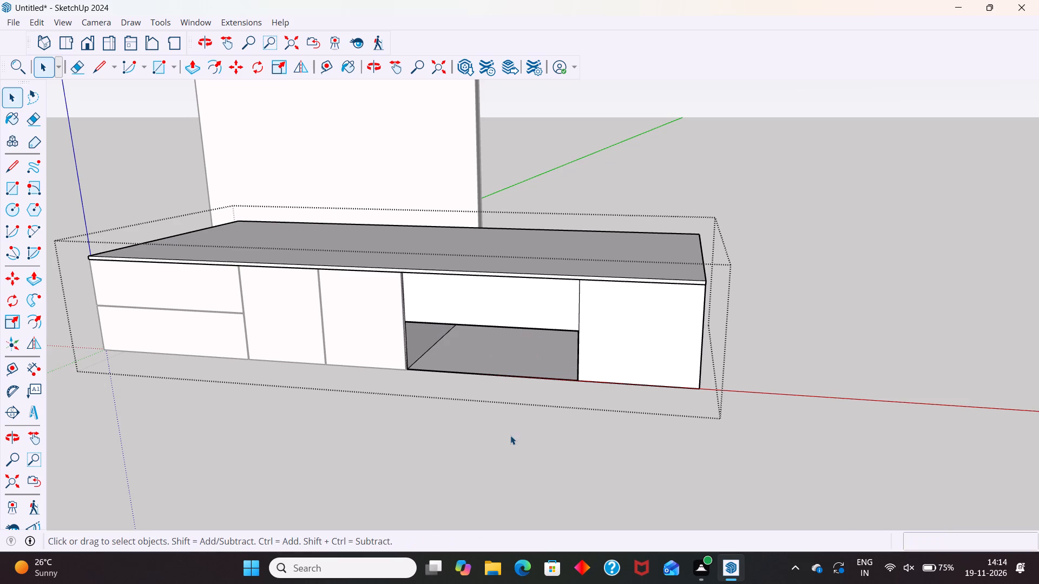
Make a new group inside the cabinet group and draw a 1000 mm by 290 mm rectangle over the wide compartment's lower opening.
middle_drag(537, 406, 591, 357)
right_click(561, 432)
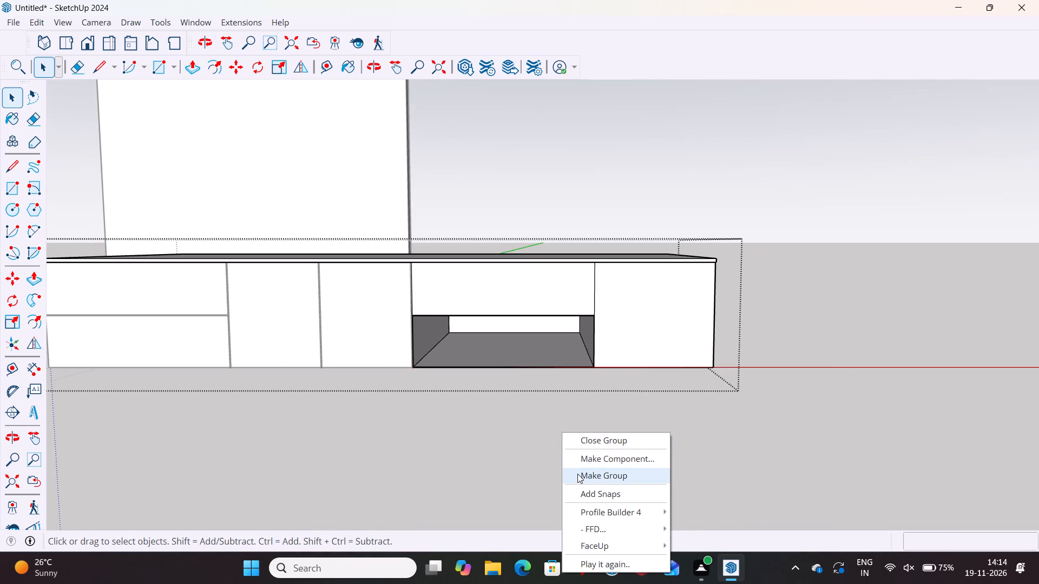
click(577, 474)
key(r)
scroll(428, 331, up, 9)
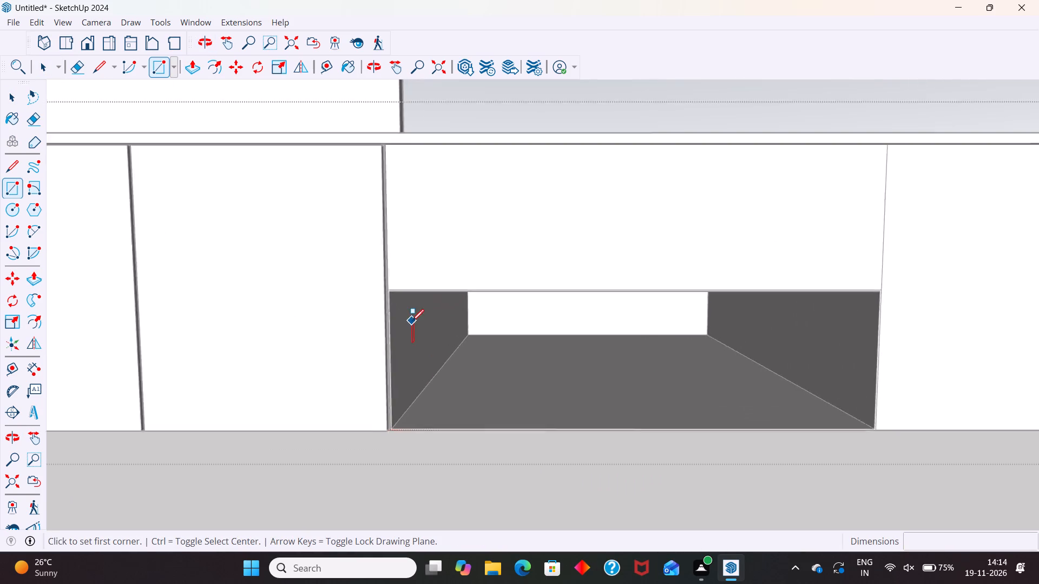
scroll(412, 321, up, 3)
scroll(373, 290, up, 9)
click(374, 254)
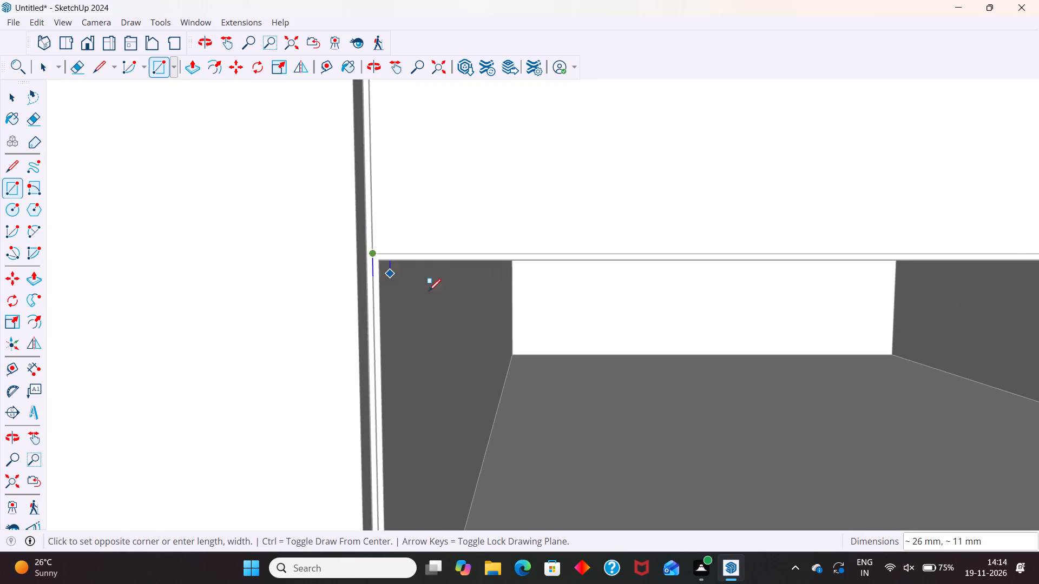
scroll(437, 295, down, 14)
scroll(802, 388, up, 5)
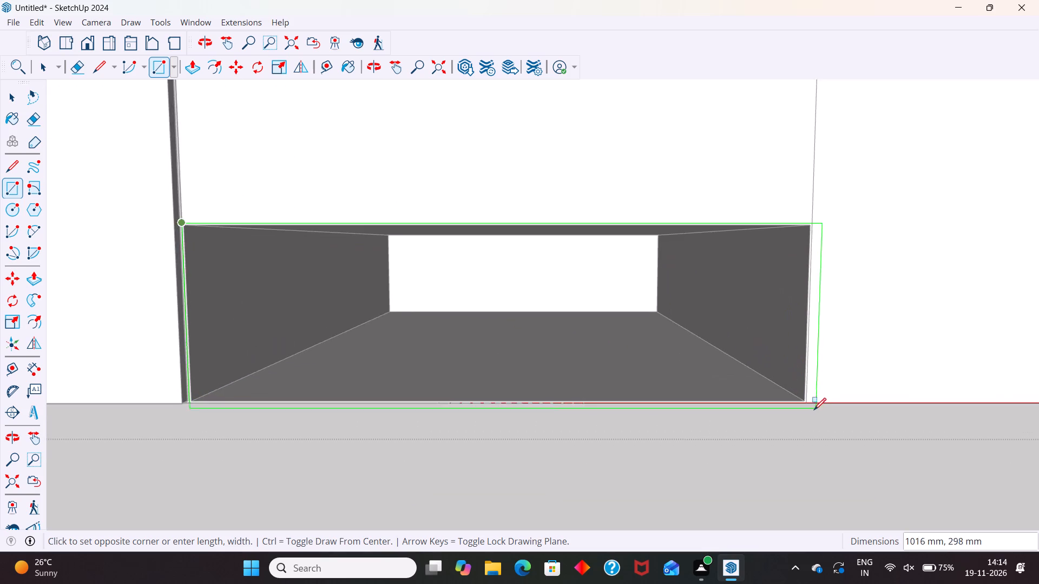
scroll(809, 410, up, 12)
click(801, 394)
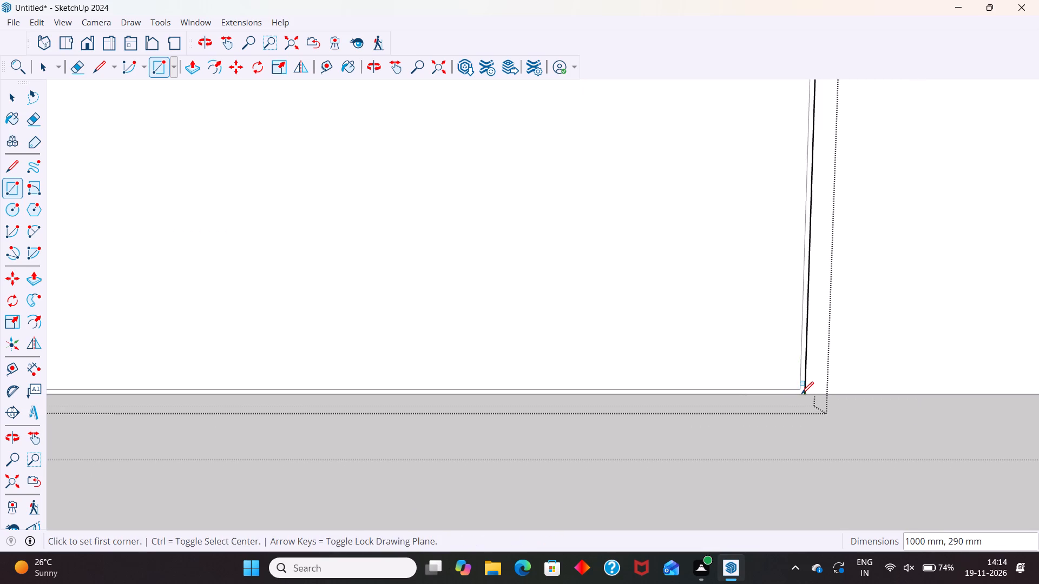
Offset the outline of the lower opening's new rectangle inward by 3 mm.
key(space)
scroll(670, 395, down, 16)
click(577, 348)
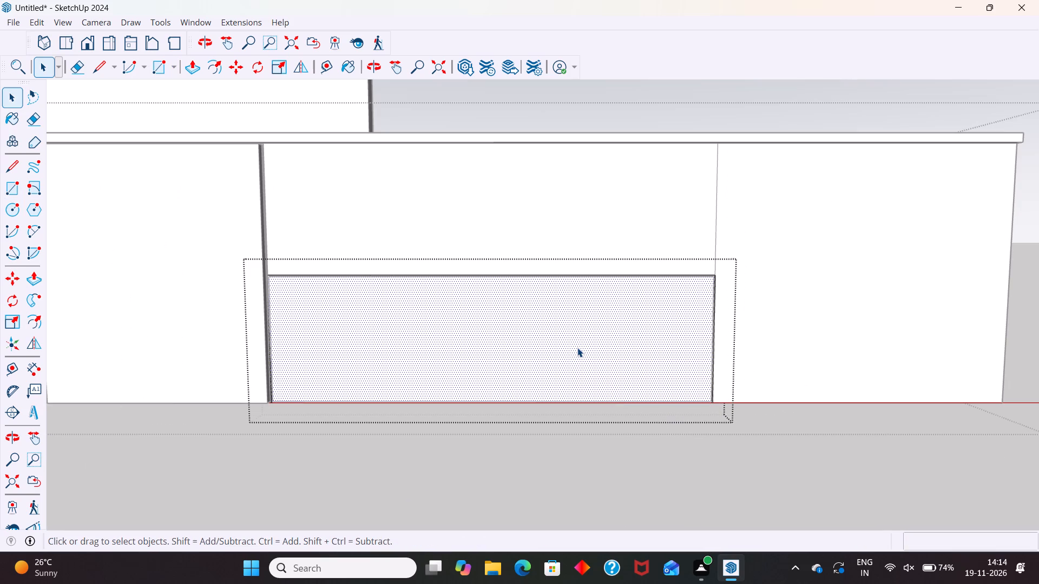
key(f)
click(704, 315)
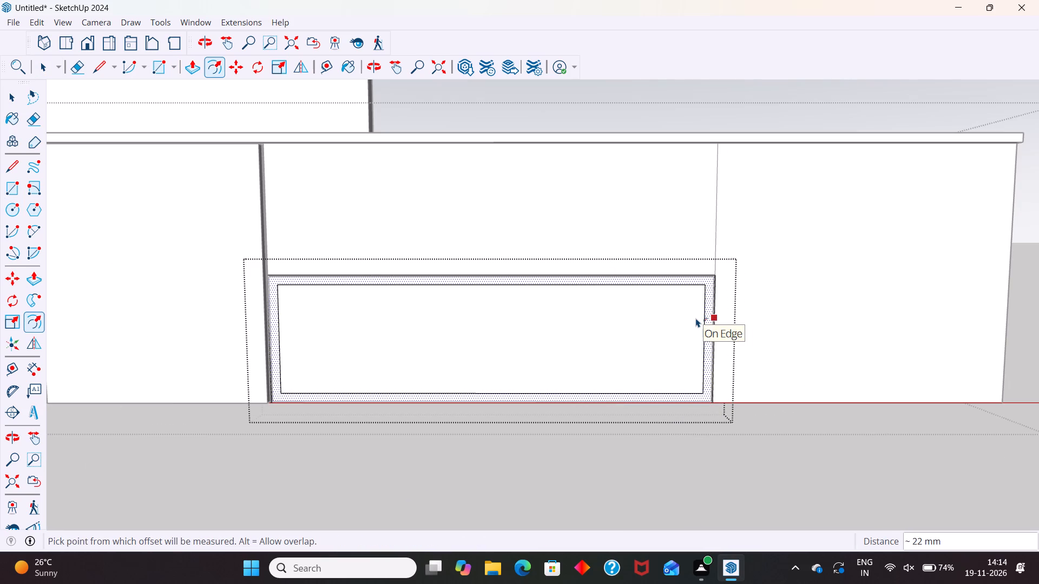
key(3)
key(Return)
Pull the inner face of the lower rectangle out 18 mm as a front, and close its group.
key(space)
click(640, 345)
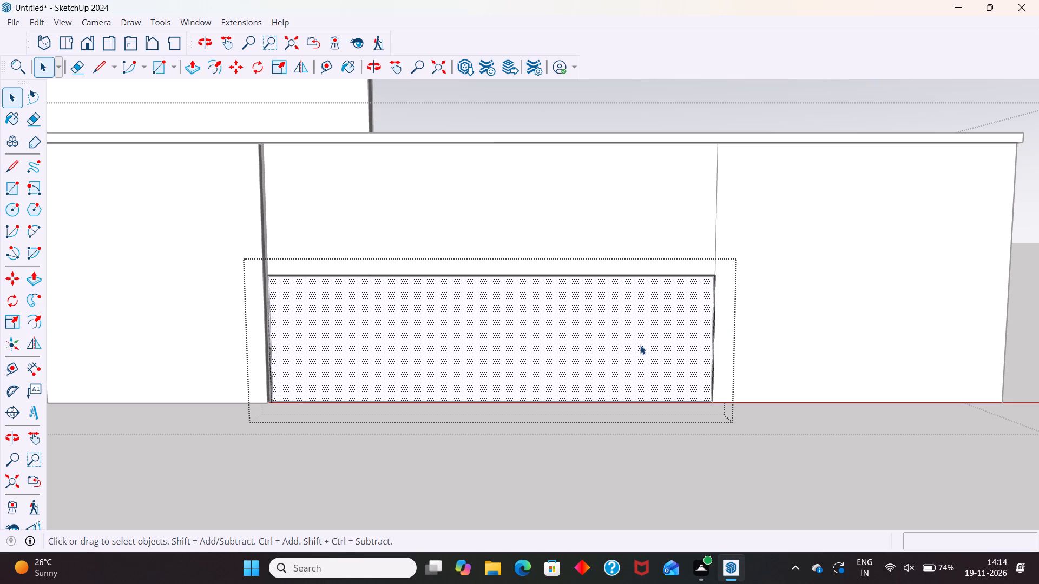
key(p)
click(640, 345)
key(1)
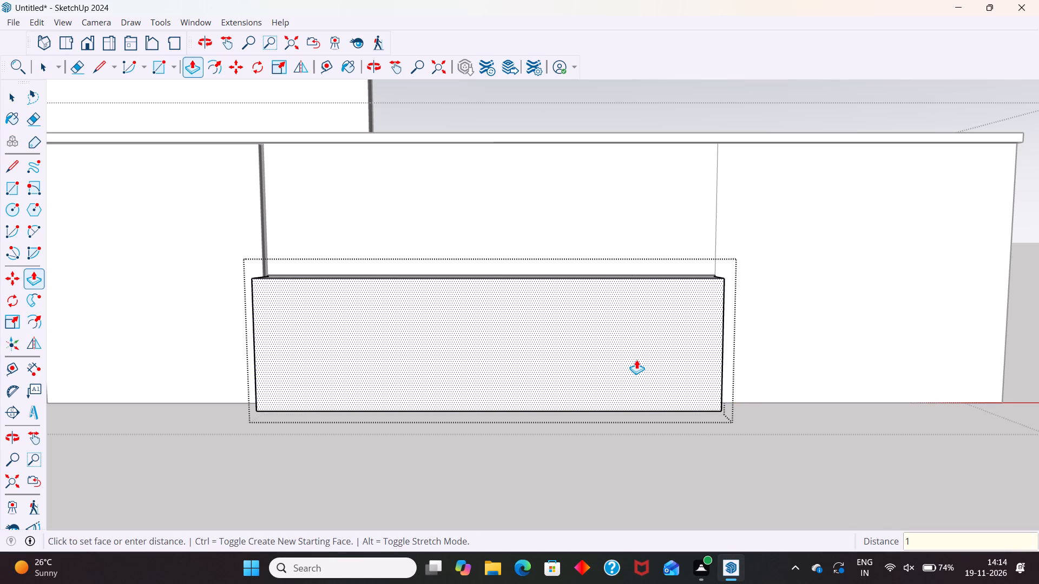
key(8)
key(Return)
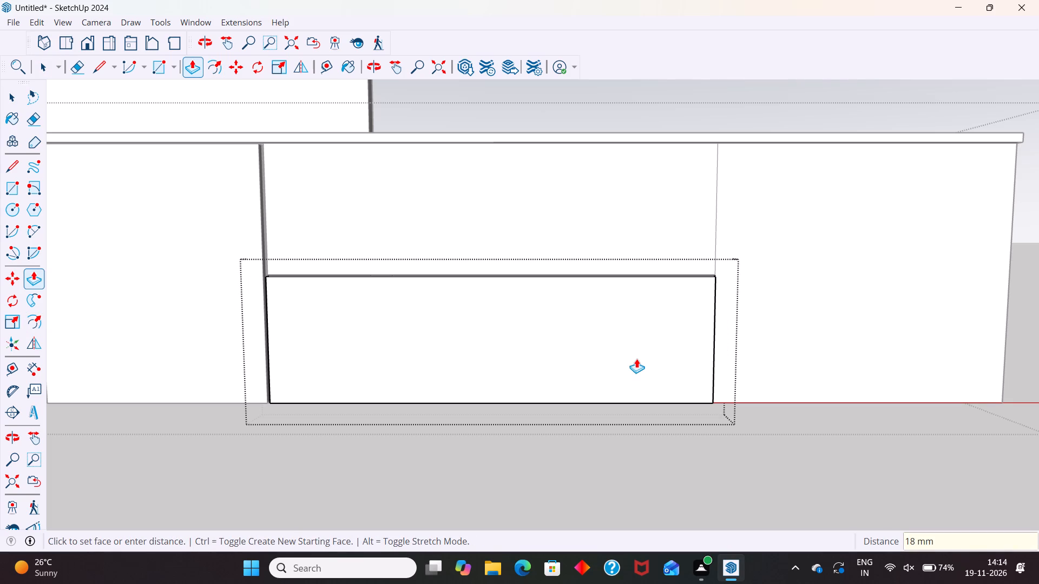
key(space)
click(595, 472)
Offset the outline of the wide compartment's upper half inward by 3 mm.
click(608, 229)
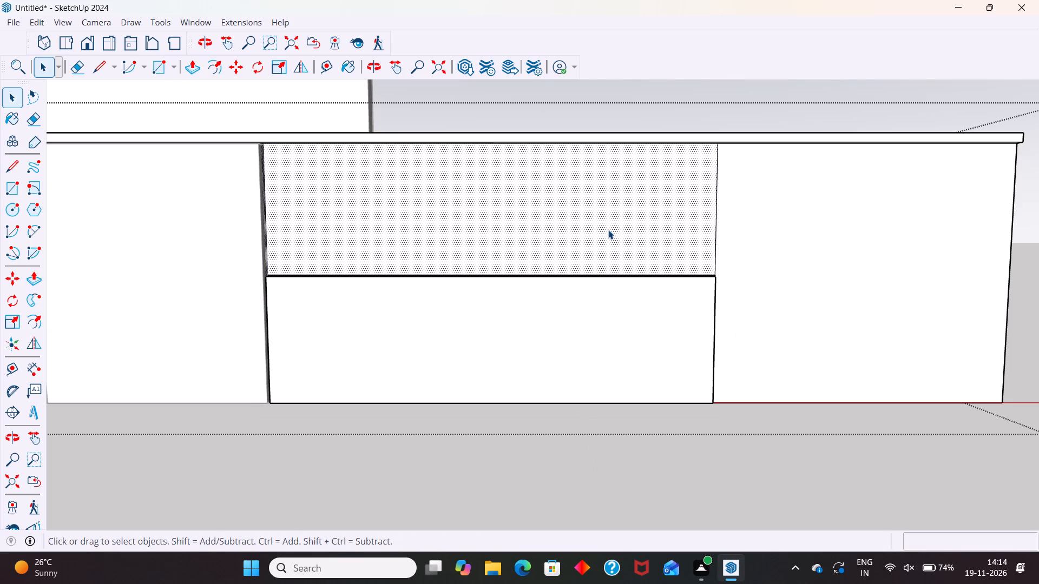
key(f)
click(694, 214)
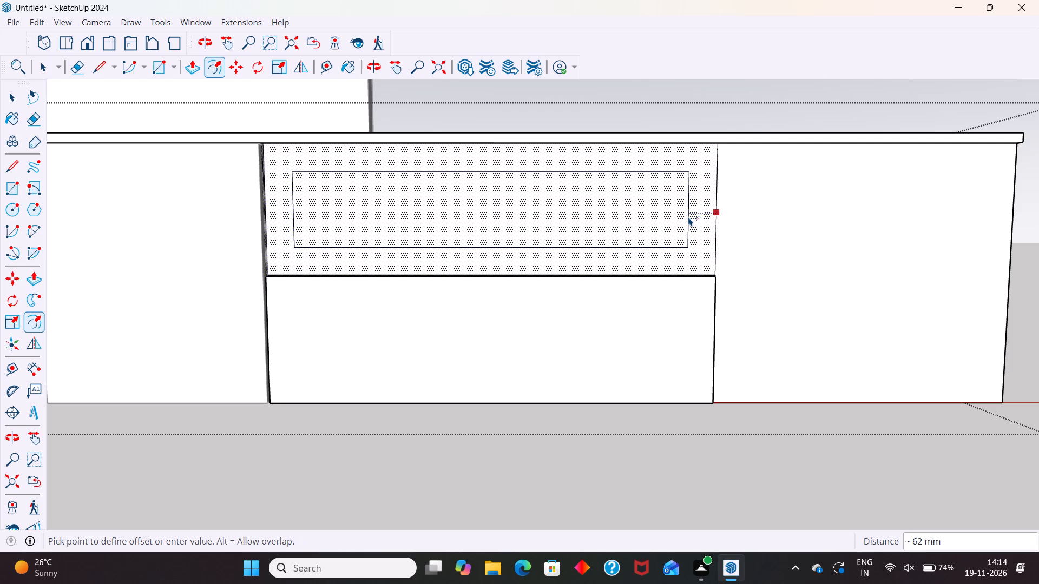
key(3)
key(Return)
Push the inner face of the wide compartment's upper half 1506 mm into the cabinet block.
key(space)
click(662, 218)
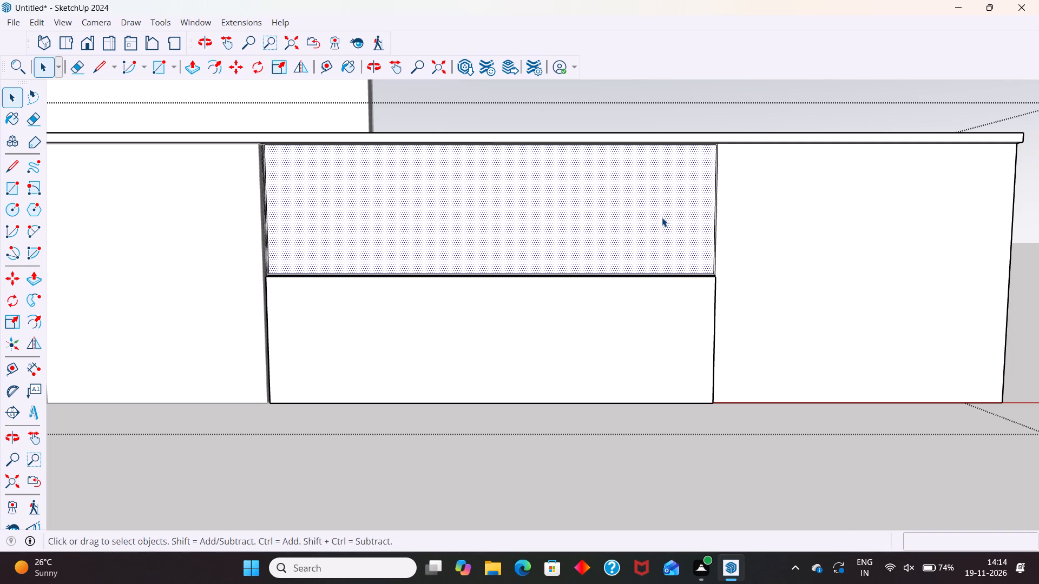
key(p)
click(661, 218)
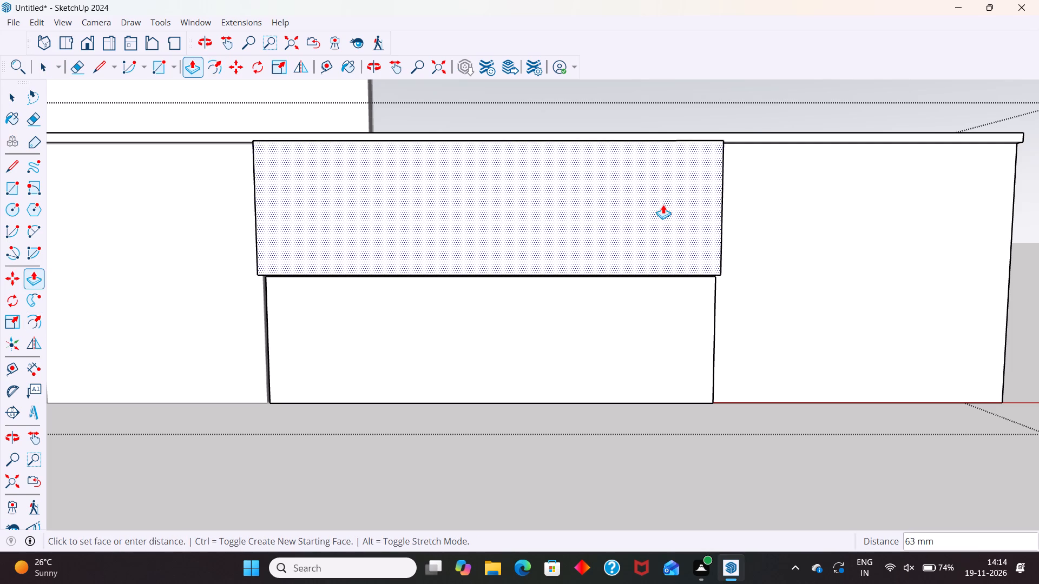
text(150)
key(6)
key(Return)
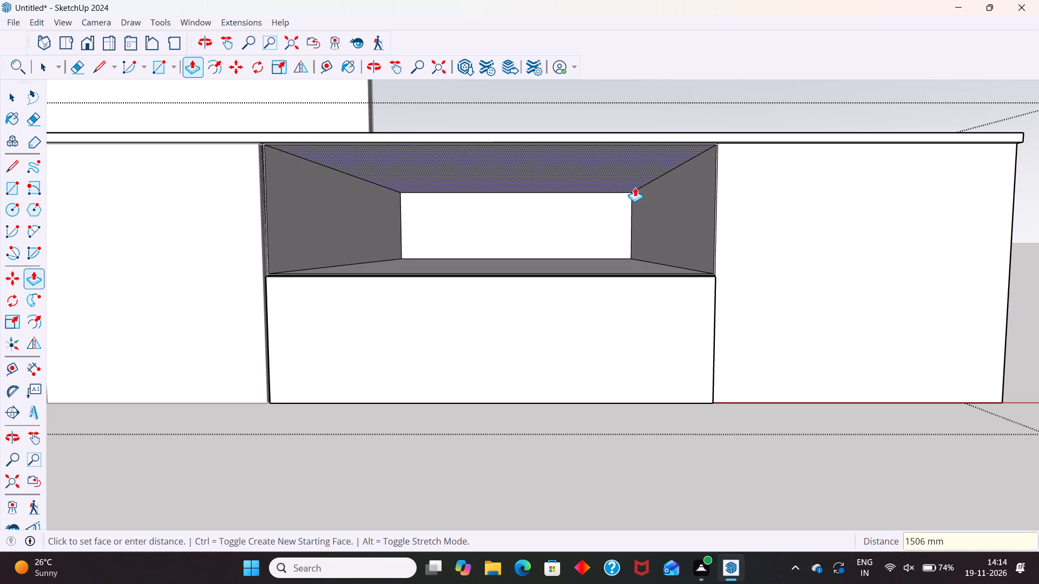
key(space)
Make a new group inside the cabinet group and draw a rectangle covering the wide compartment's upper half from corner to corner.
middle_drag(623, 242, 624, 250)
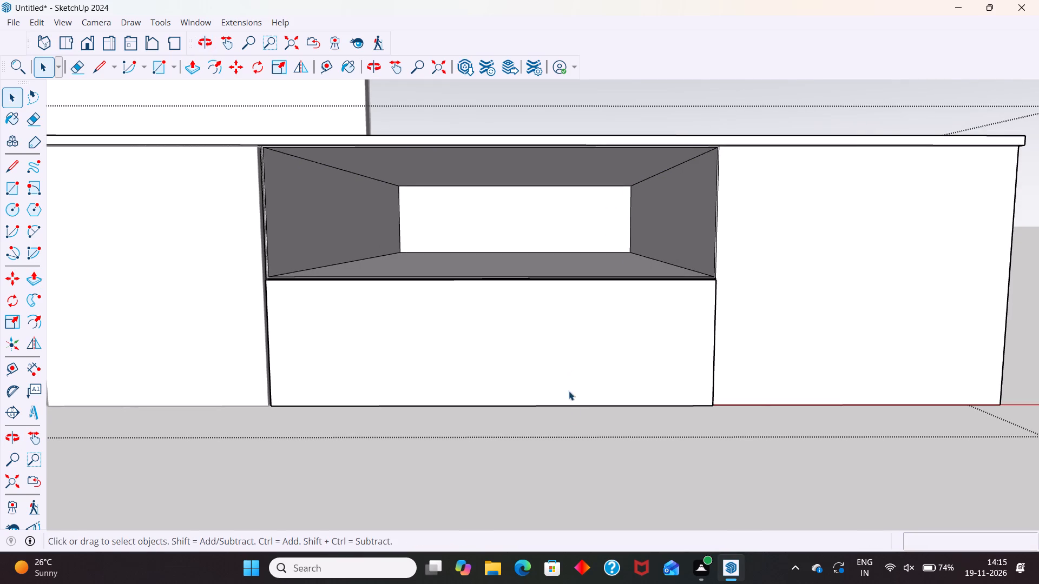
right_click(579, 428)
click(623, 468)
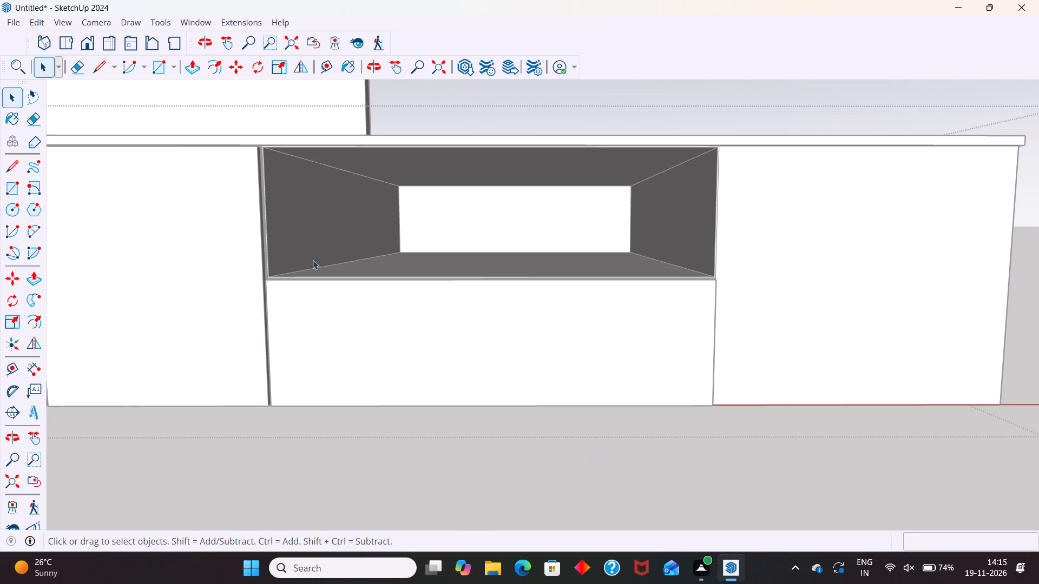
key(r)
scroll(252, 157, up, 17)
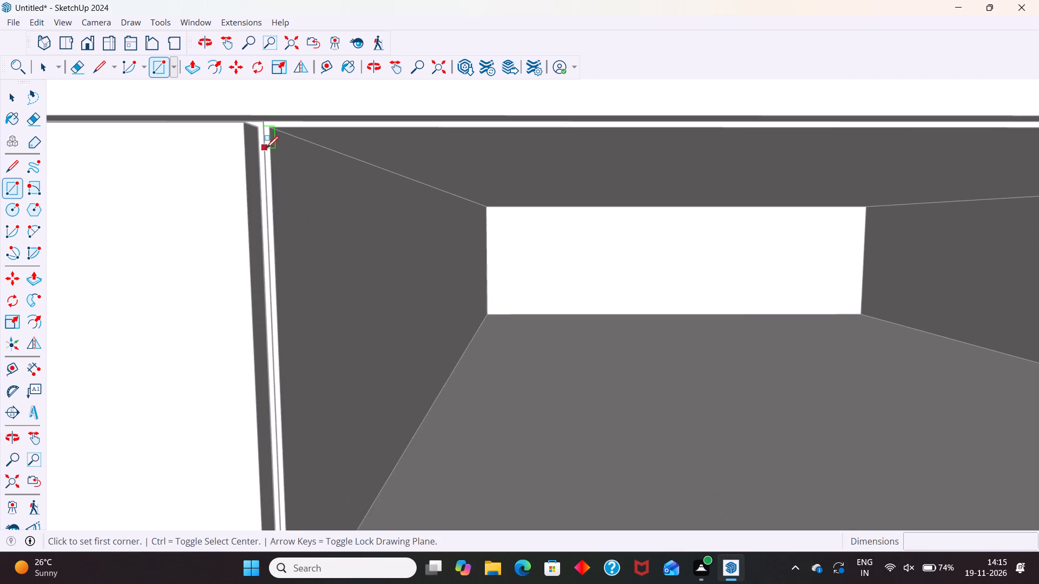
scroll(266, 148, up, 5)
drag(261, 106, 267, 112)
scroll(339, 187, down, 9)
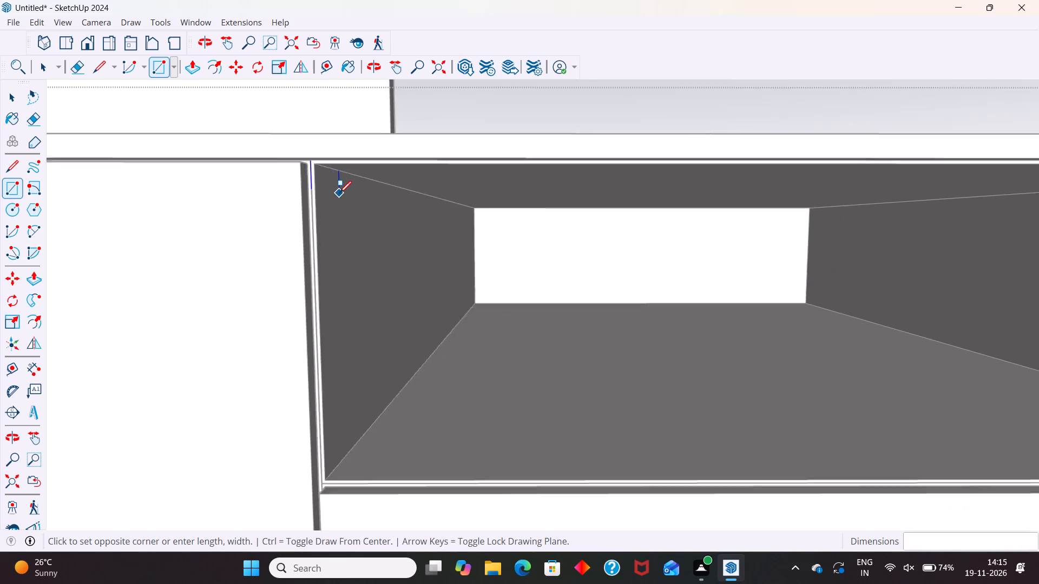
scroll(339, 193, down, 10)
scroll(607, 291, up, 5)
scroll(900, 331, up, 4)
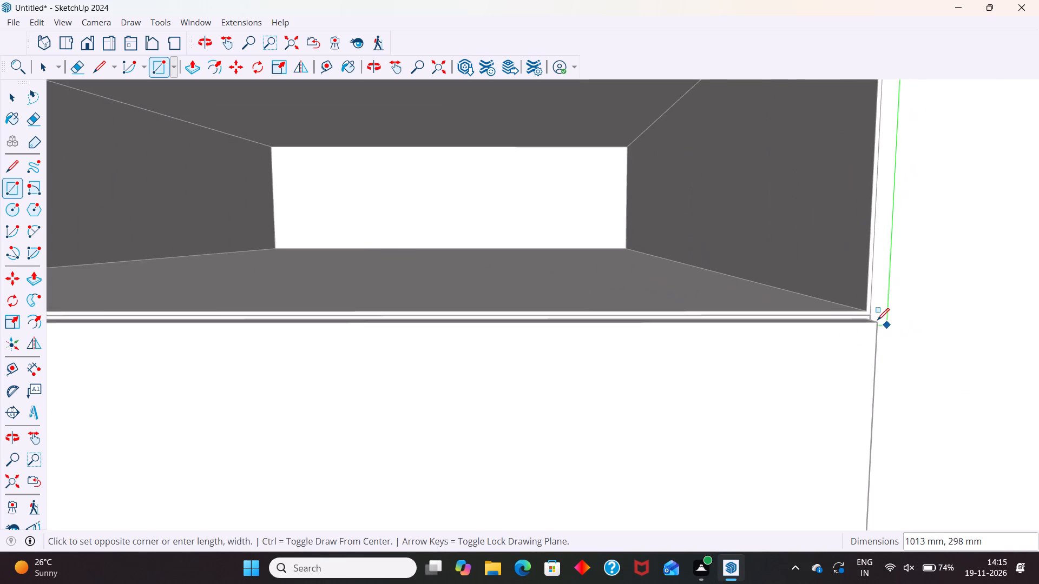
scroll(877, 320, up, 10)
click(878, 323)
Offset the outline of the upper half's new rectangle inward by 3 mm.
key(space)
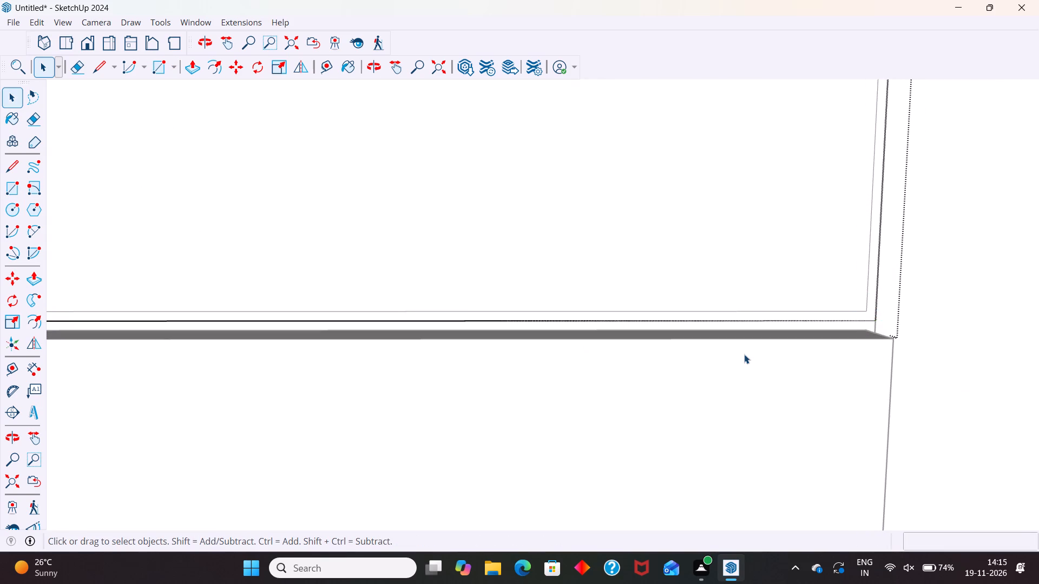
scroll(745, 355, down, 7)
scroll(751, 353, down, 17)
click(687, 308)
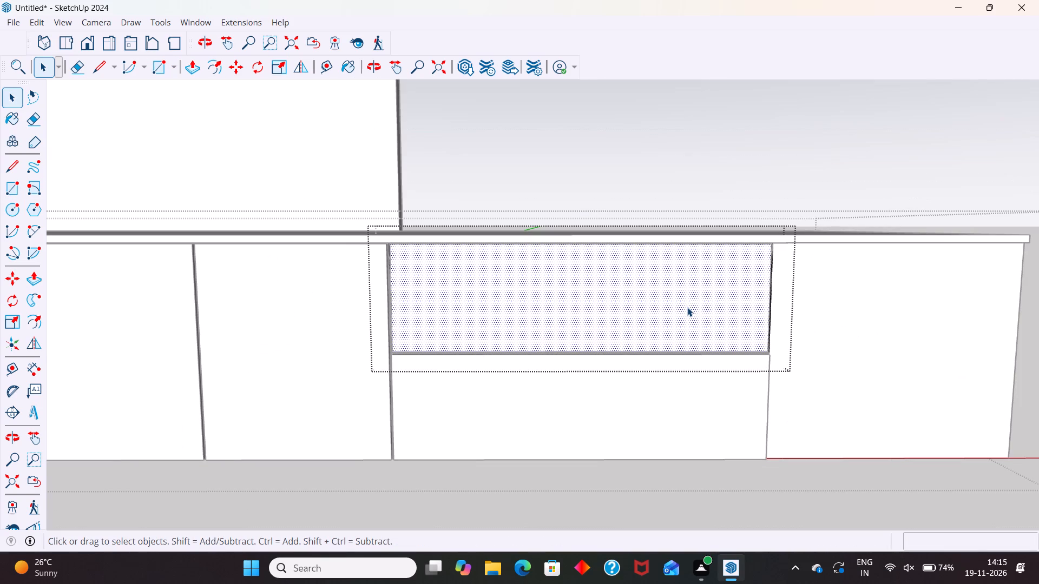
key(f)
click(760, 285)
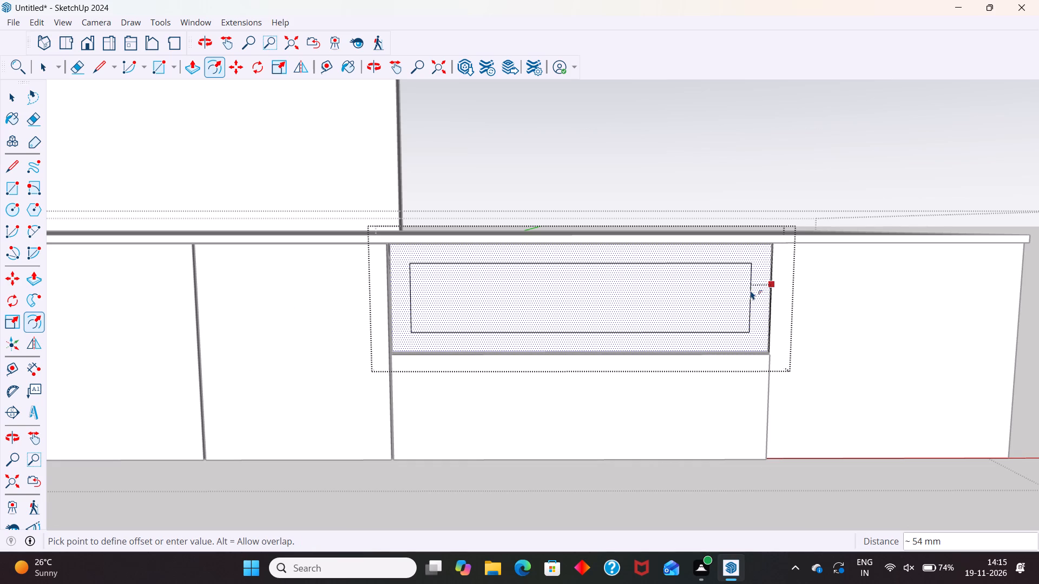
key(3)
key(Return)
Pull the inner face of the upper rectangle out 18 mm as a front, and close its group.
key(space)
click(662, 313)
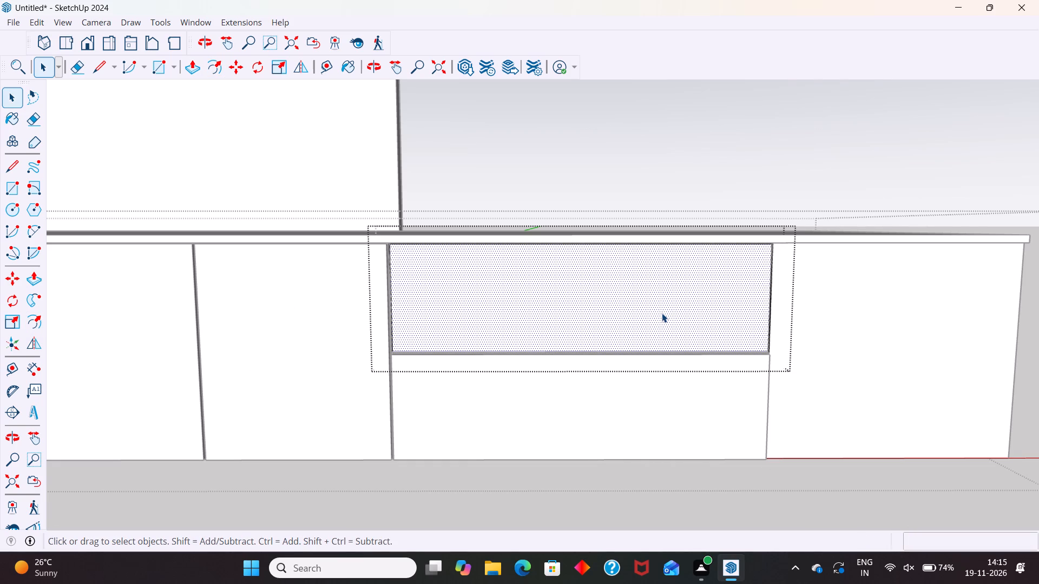
key(p)
click(662, 313)
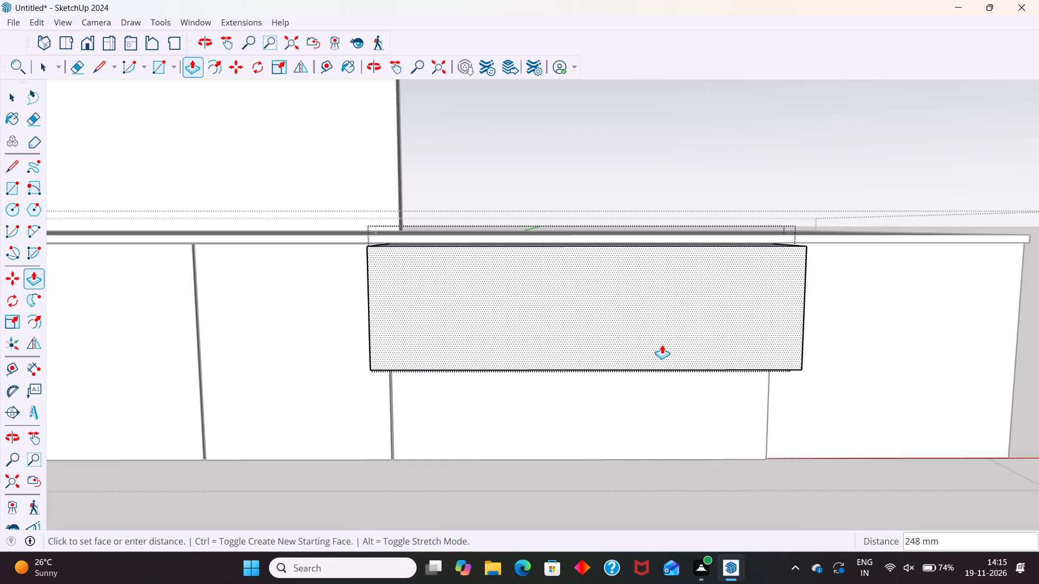
key(1)
key(8)
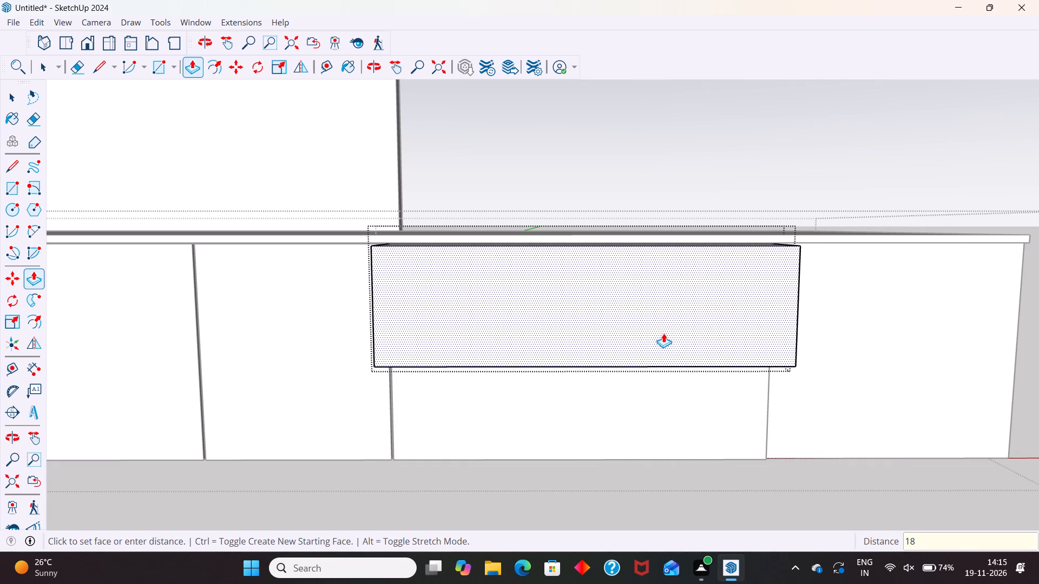
key(Return)
key(space)
scroll(518, 240, down, 7)
click(719, 415)
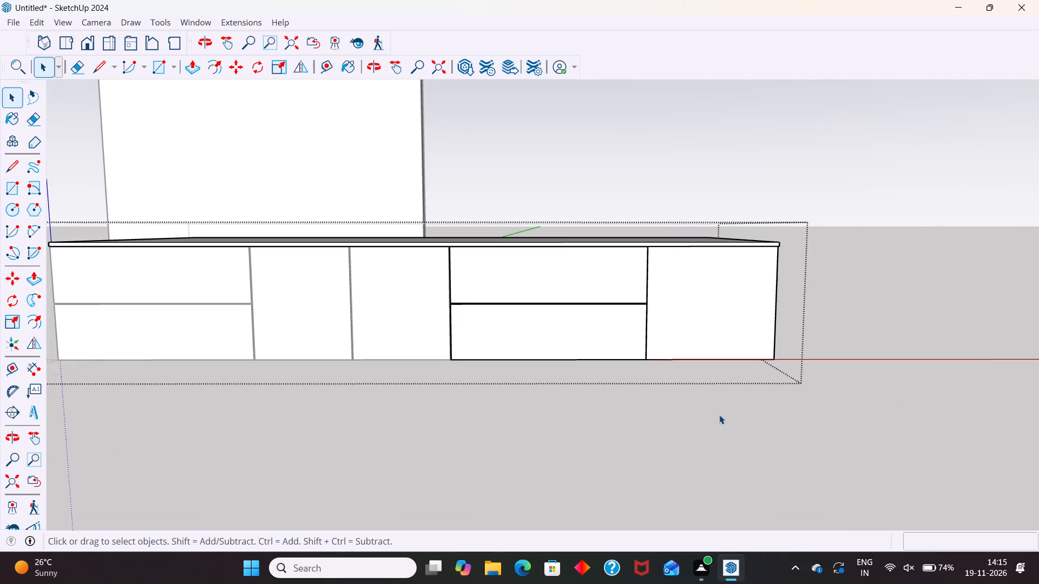
Close the cabinet group and examine the row of fronts and which of them are grouped with the cabinet block.
middle_drag(884, 291, 605, 309)
scroll(605, 283, up, 3)
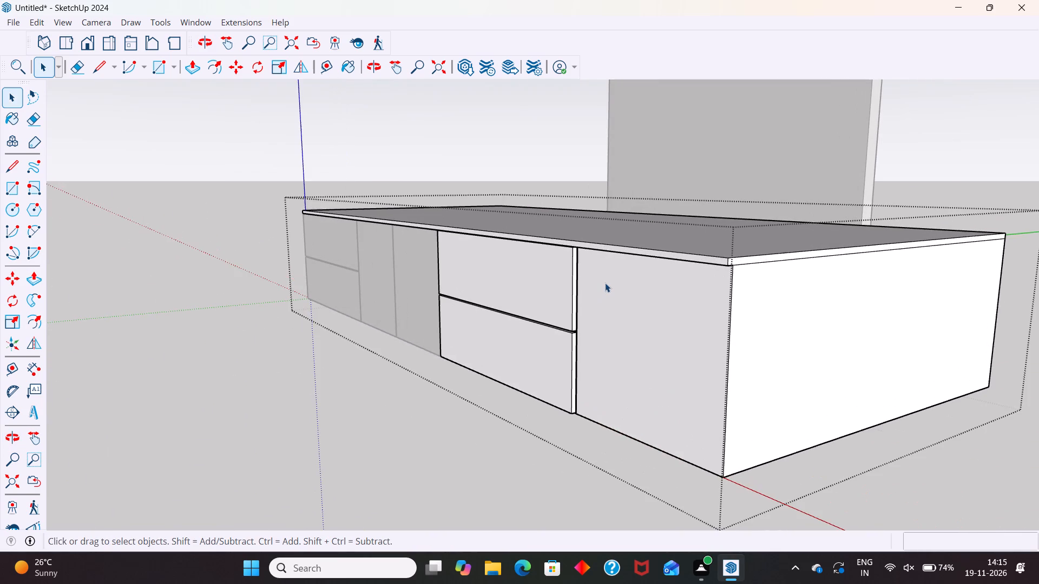
scroll(675, 330, down, 4)
click(483, 450)
middle_drag(699, 435, 729, 426)
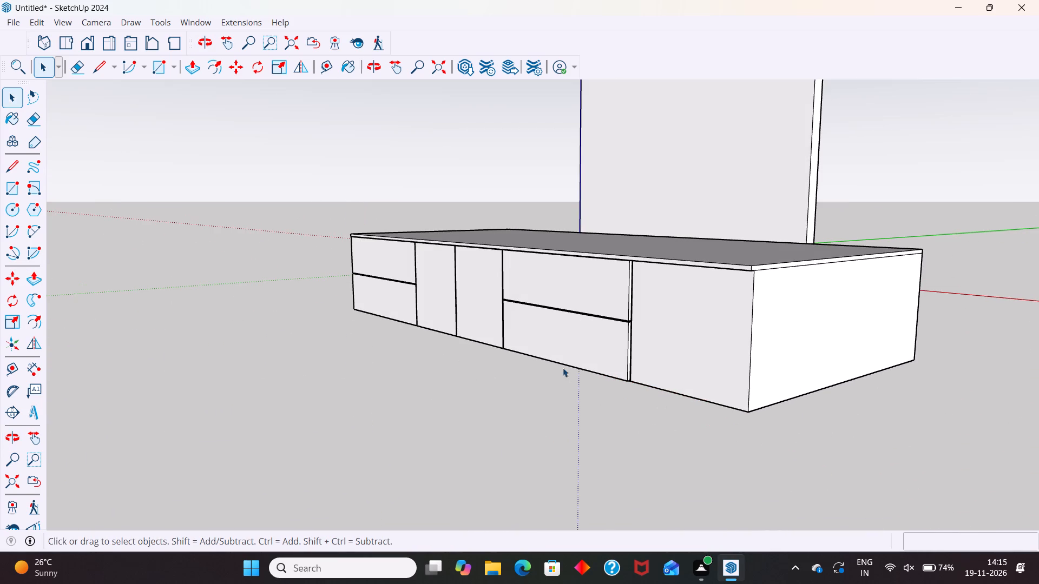
click(571, 341)
click(614, 278)
middle_drag(753, 364, 878, 344)
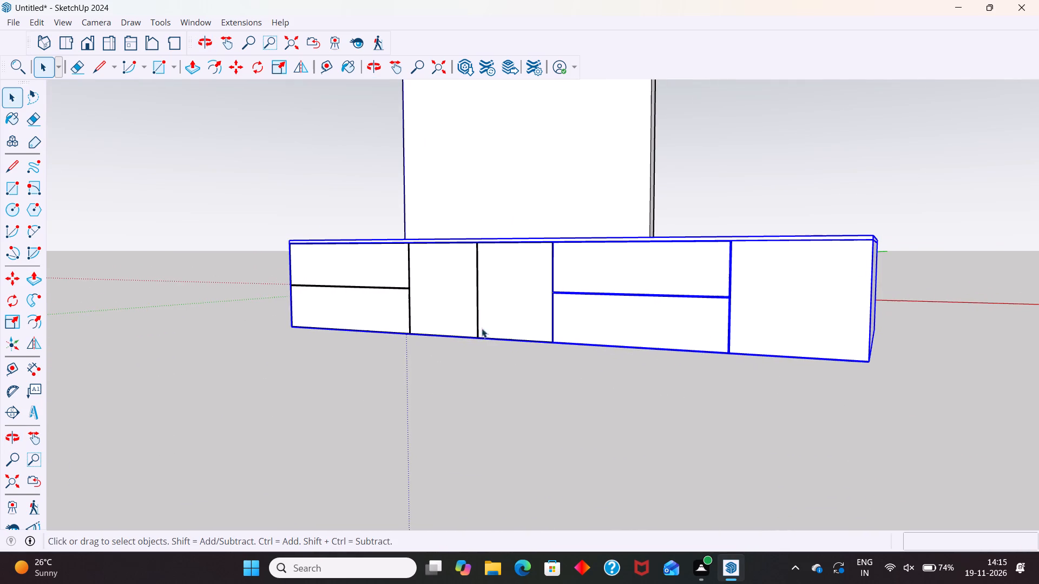
click(498, 304)
click(456, 301)
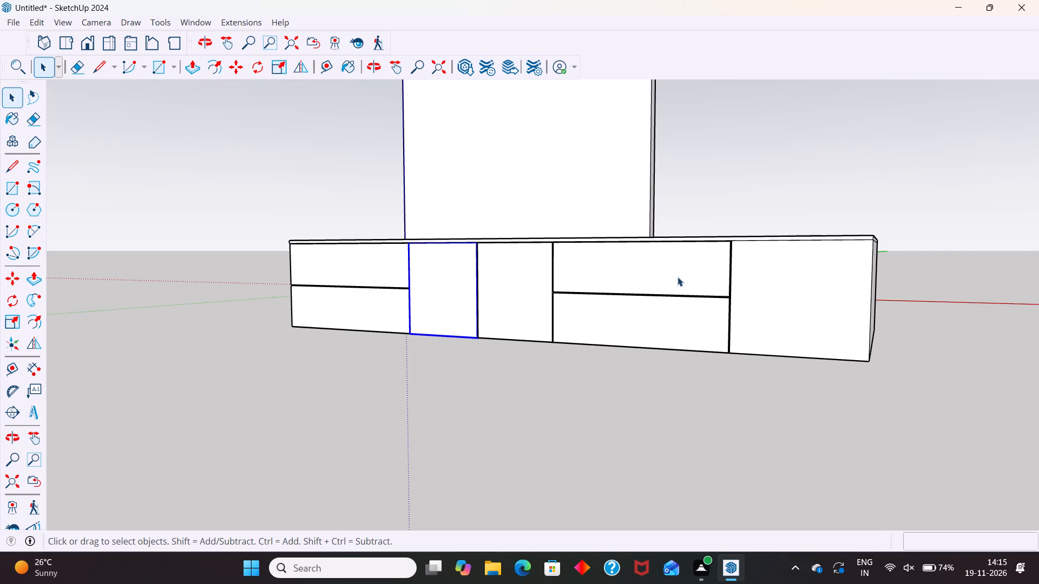
click(678, 275)
click(683, 264)
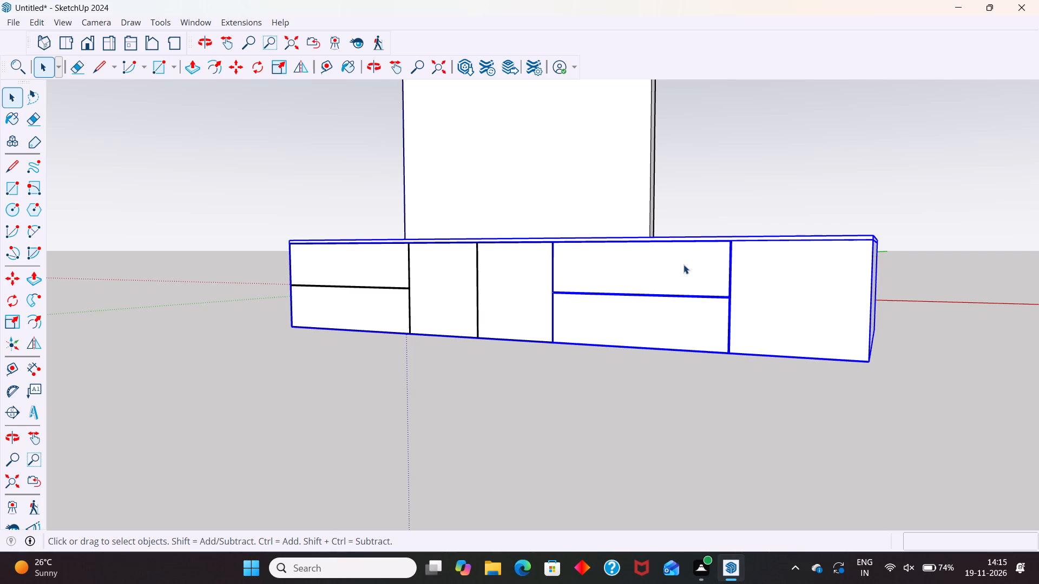
scroll(729, 235, up, 5)
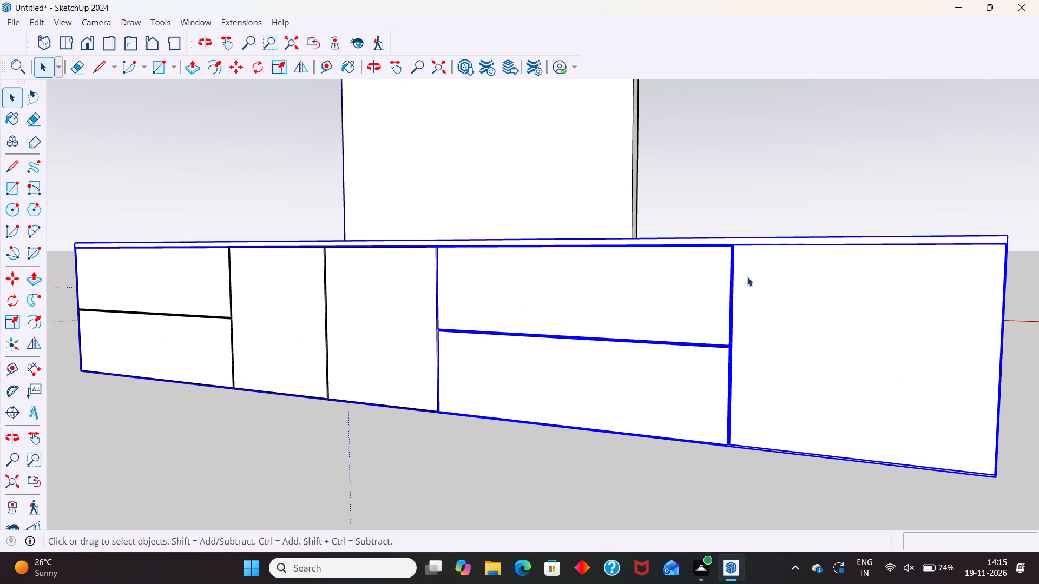
key(Escape)
click(404, 460)
Cut the wide compartment's upper front from the cabinet group and paste it in place outside the group.
click(602, 310)
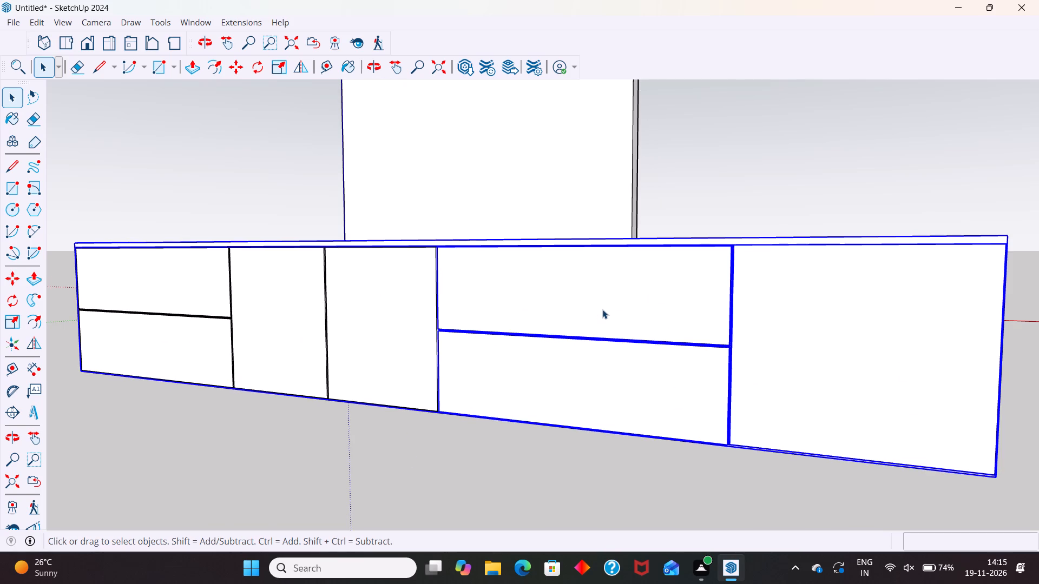
triple_click(602, 309)
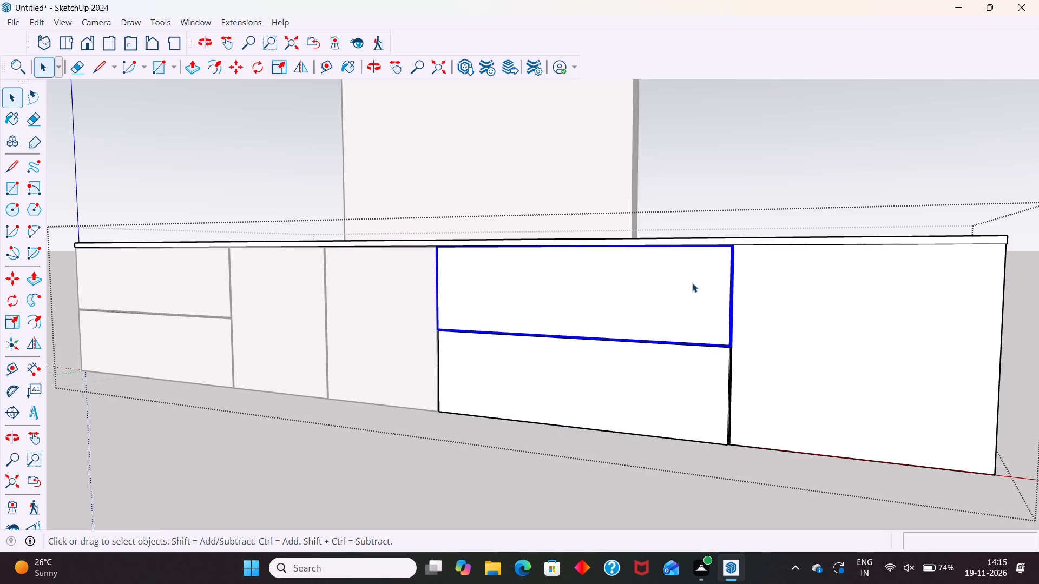
middle_drag(693, 282, 714, 305)
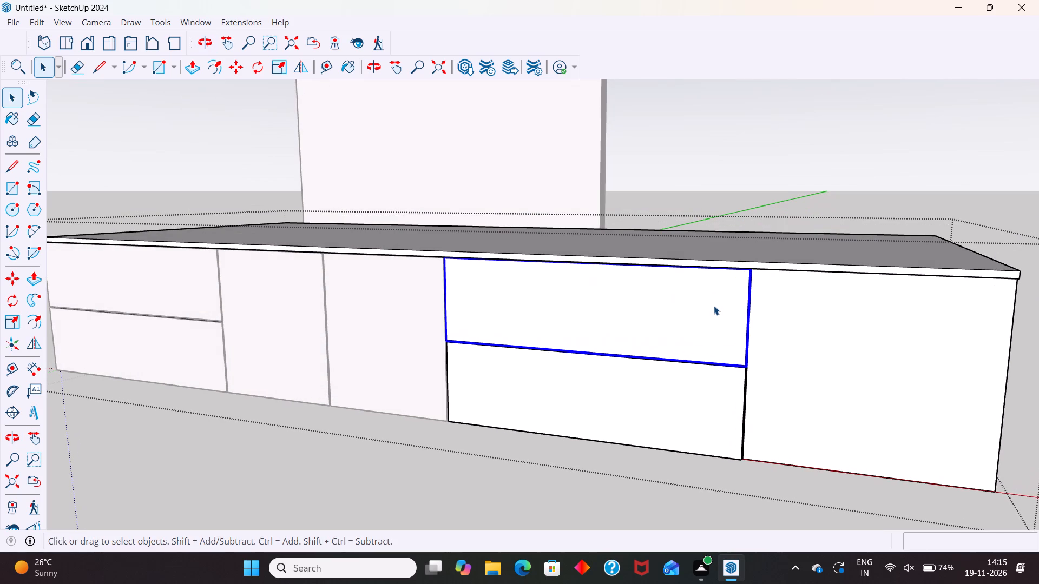
key(ctrl+x)
click(450, 471)
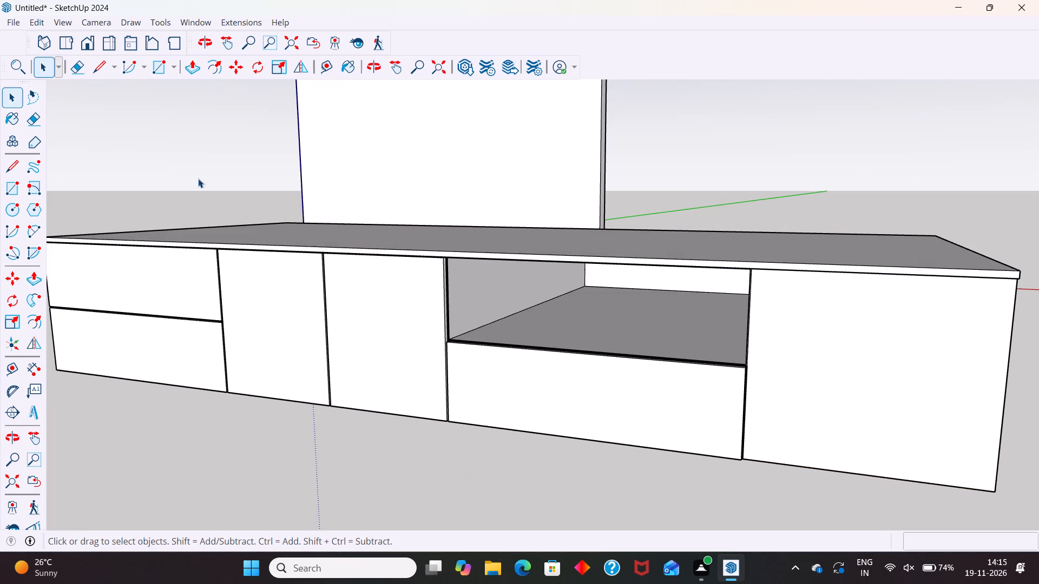
click(45, 21)
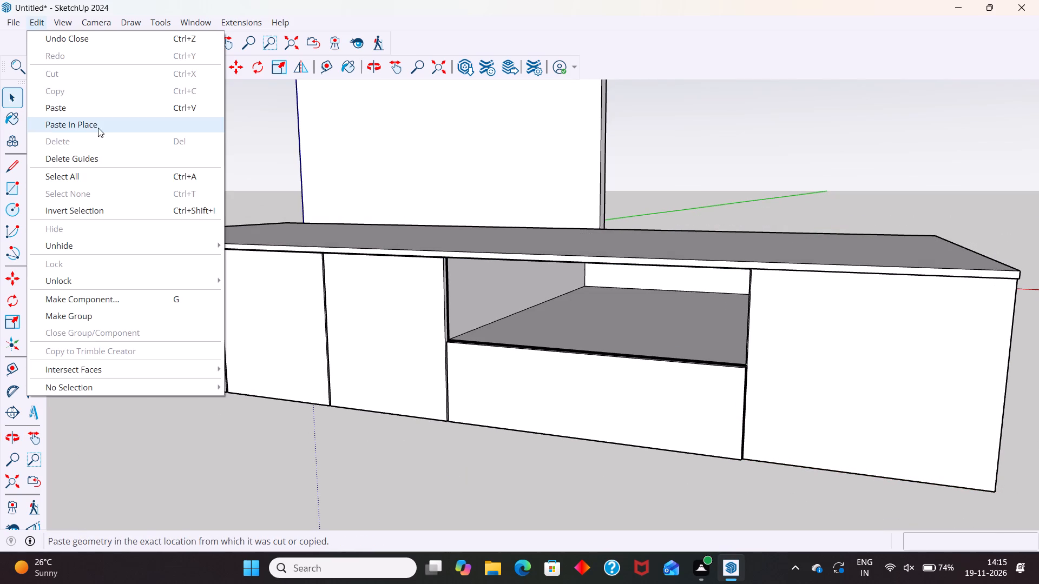
click(99, 127)
click(436, 499)
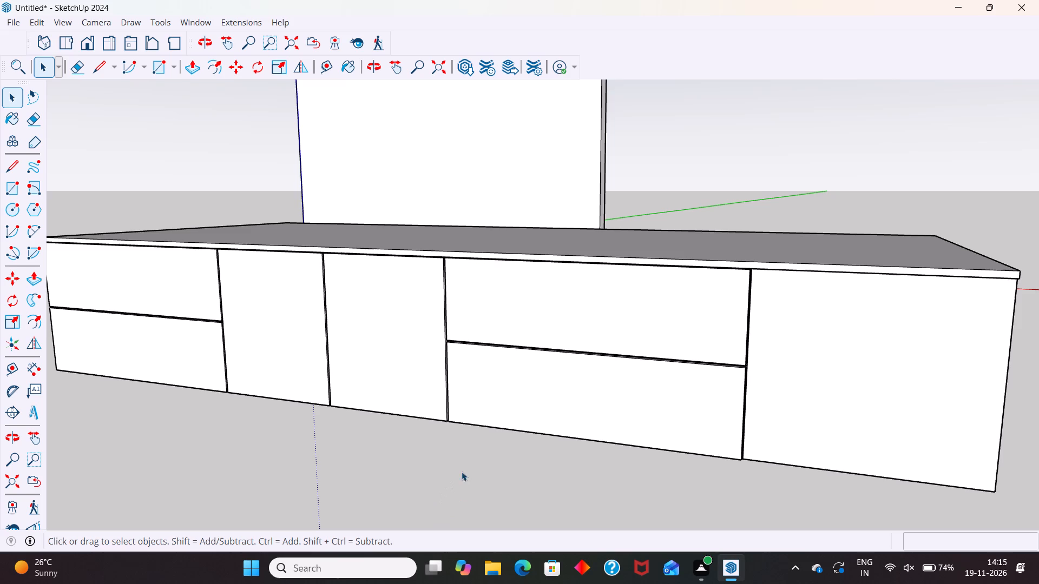
Cut the wide compartment's lower front from the cabinet group, paste it in place outside, and check how the fronts are grouped.
click(525, 414)
triple_click(525, 414)
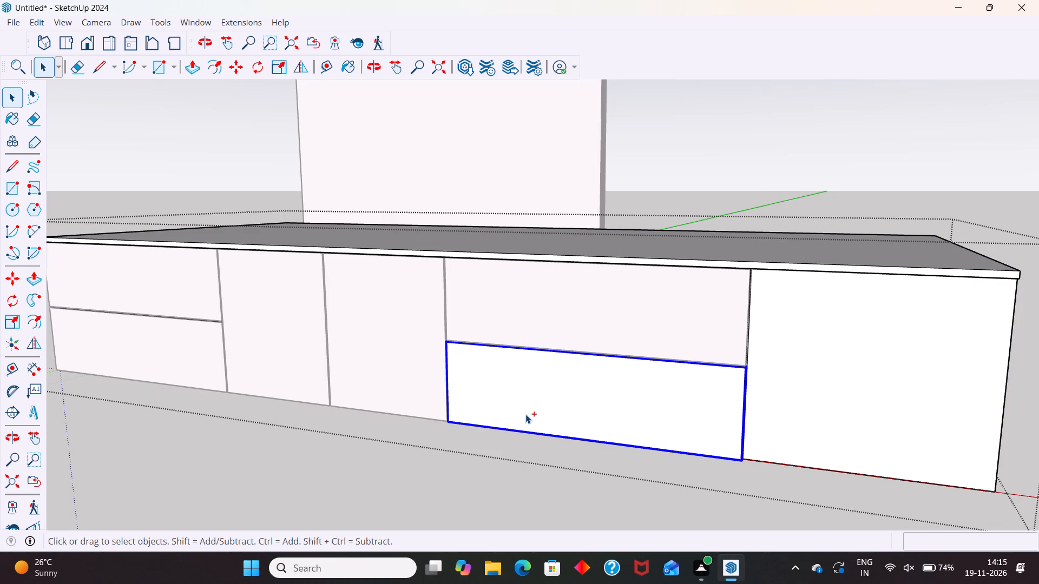
key(ctrl+c)
key(ctrl+x)
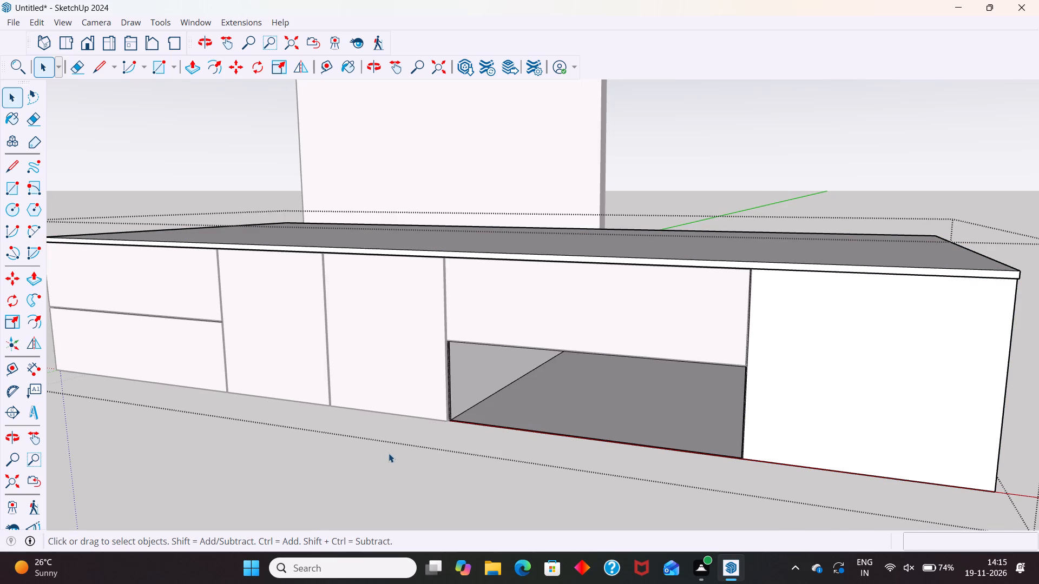
click(388, 453)
click(34, 23)
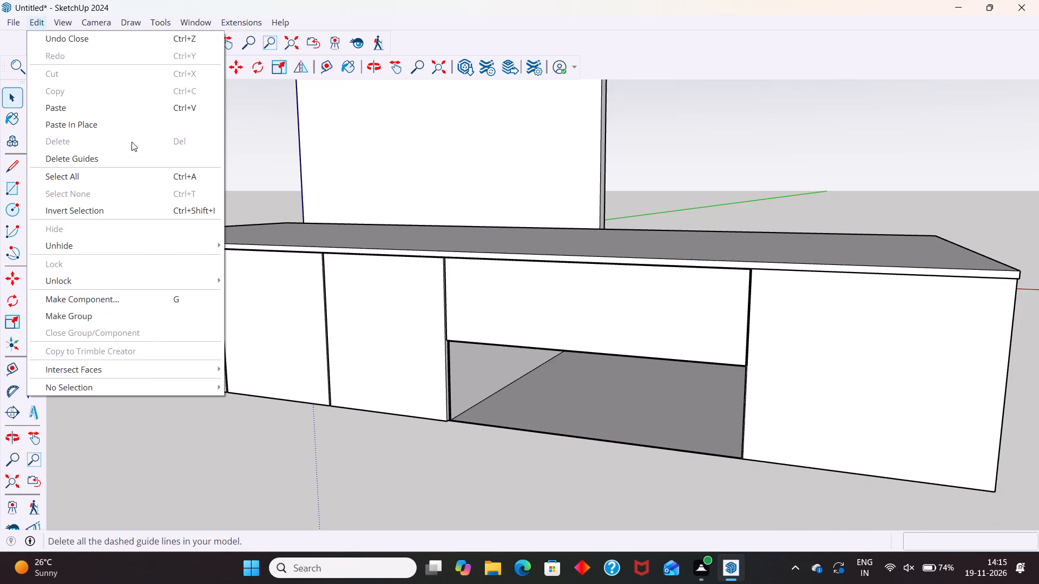
click(146, 119)
click(474, 455)
click(536, 383)
click(586, 297)
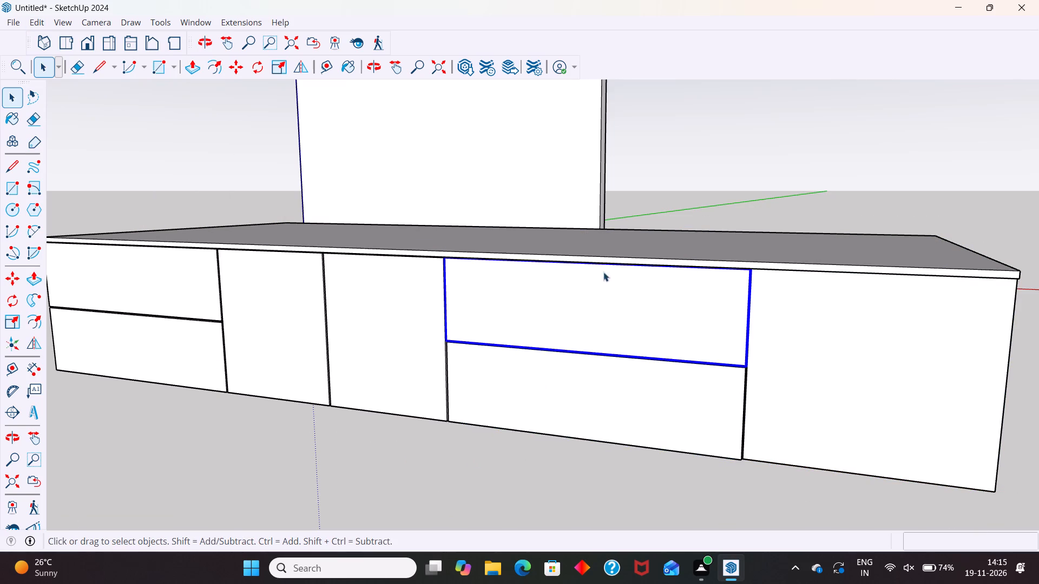
click(626, 253)
scroll(540, 425, down, 2)
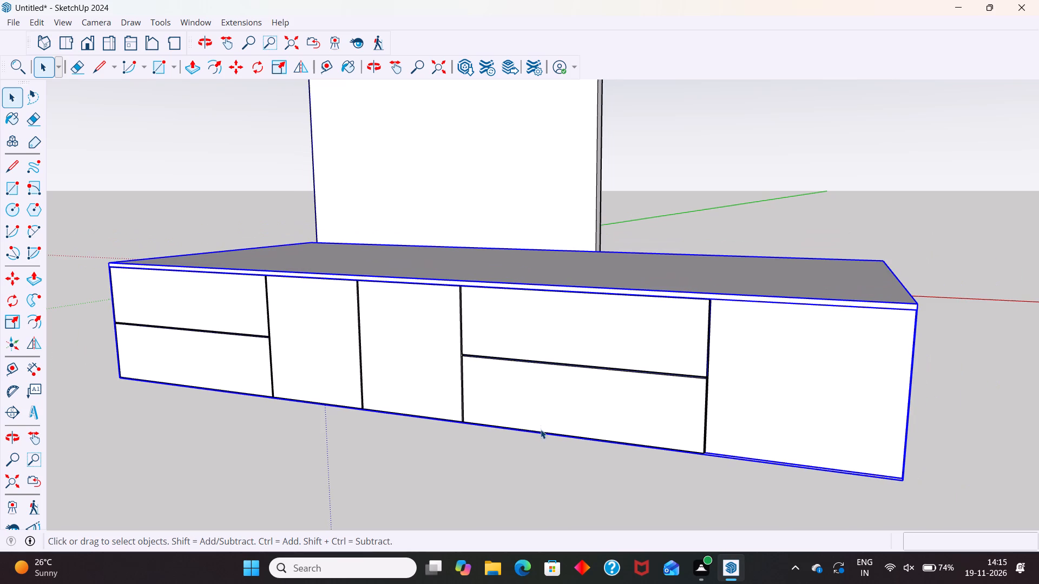
key(Escape)
click(483, 485)
Inside the cabinet group, offset the outline of the solid end section's front face inward by 3 mm.
double_click(843, 379)
click(795, 375)
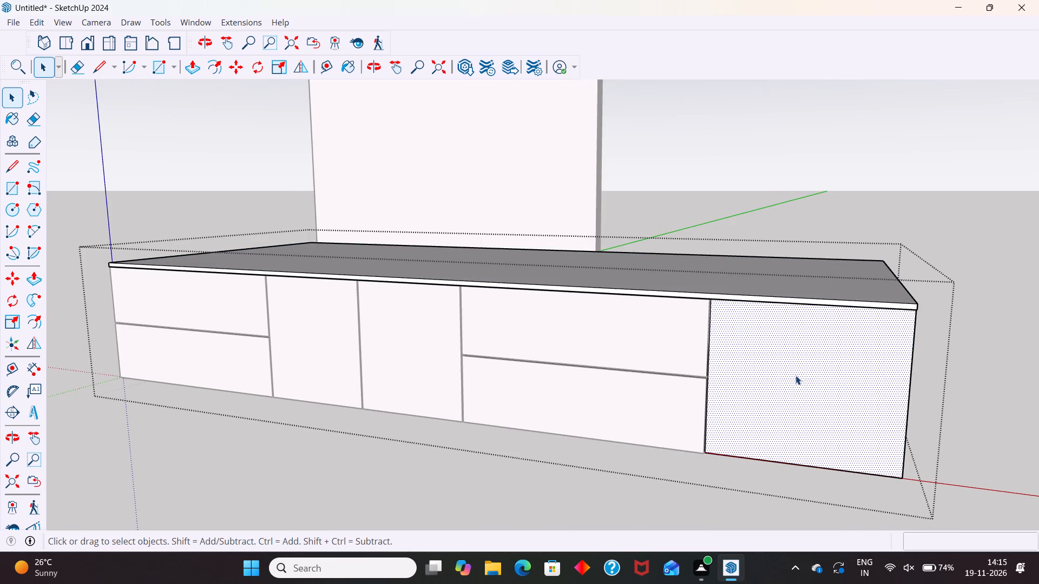
scroll(1004, 414, up, 2)
key(f)
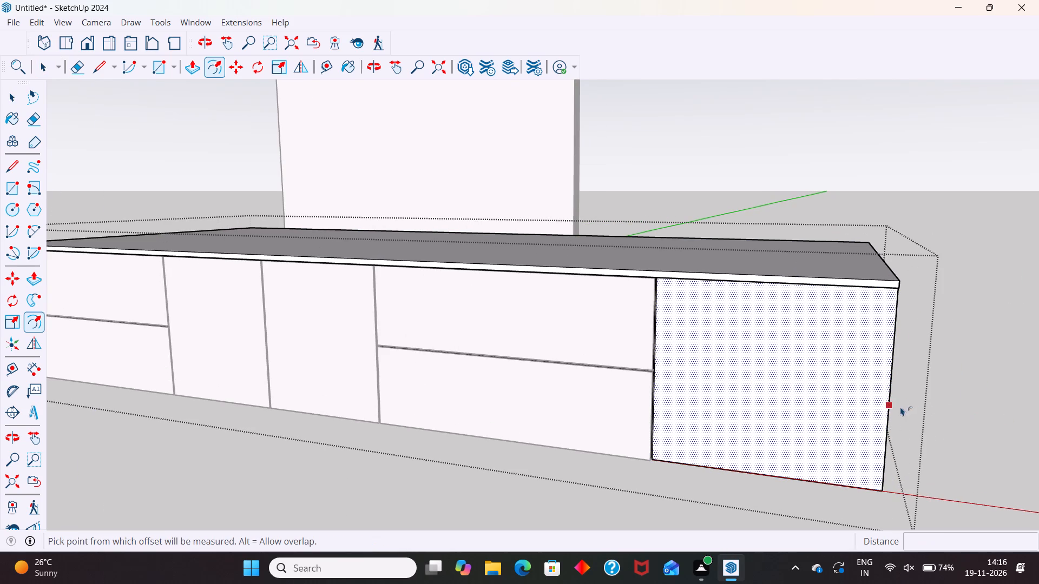
click(893, 403)
key(3)
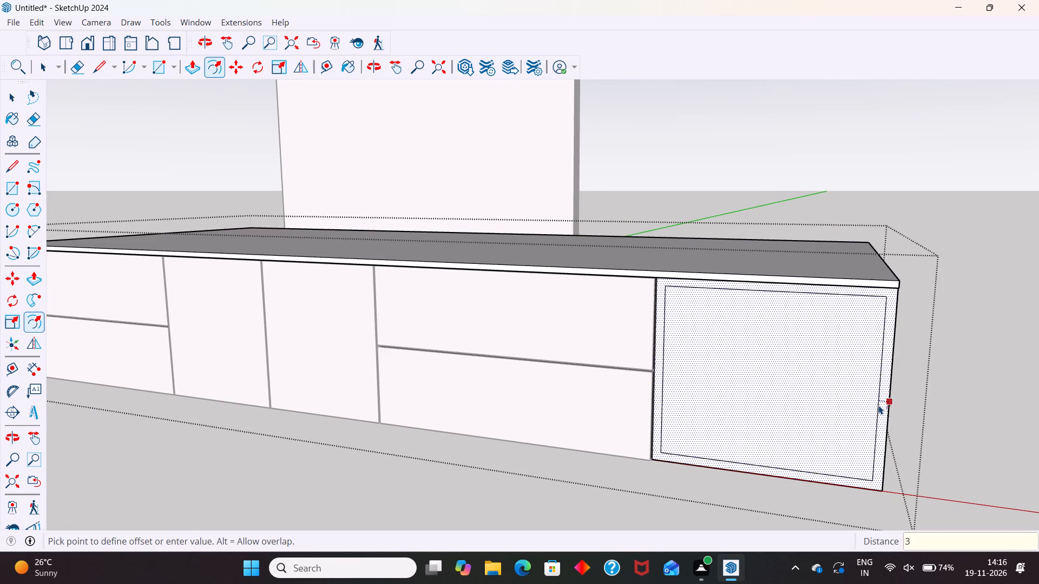
key(Return)
key(space)
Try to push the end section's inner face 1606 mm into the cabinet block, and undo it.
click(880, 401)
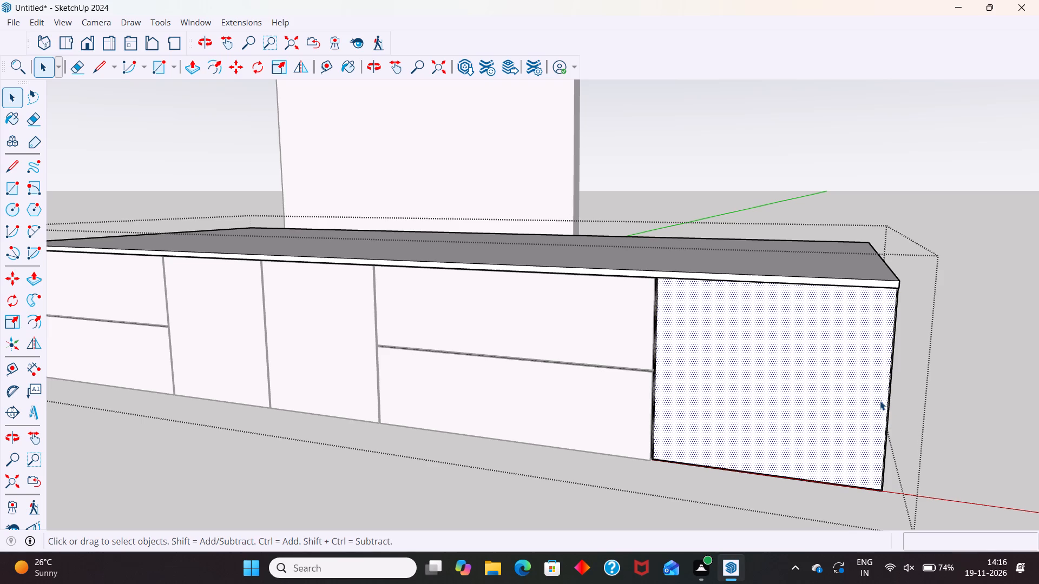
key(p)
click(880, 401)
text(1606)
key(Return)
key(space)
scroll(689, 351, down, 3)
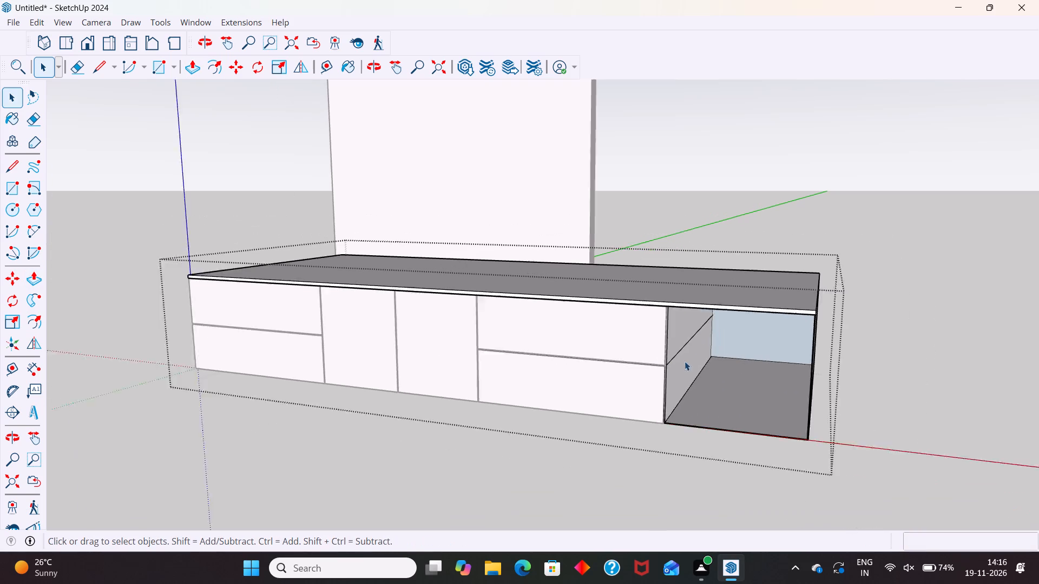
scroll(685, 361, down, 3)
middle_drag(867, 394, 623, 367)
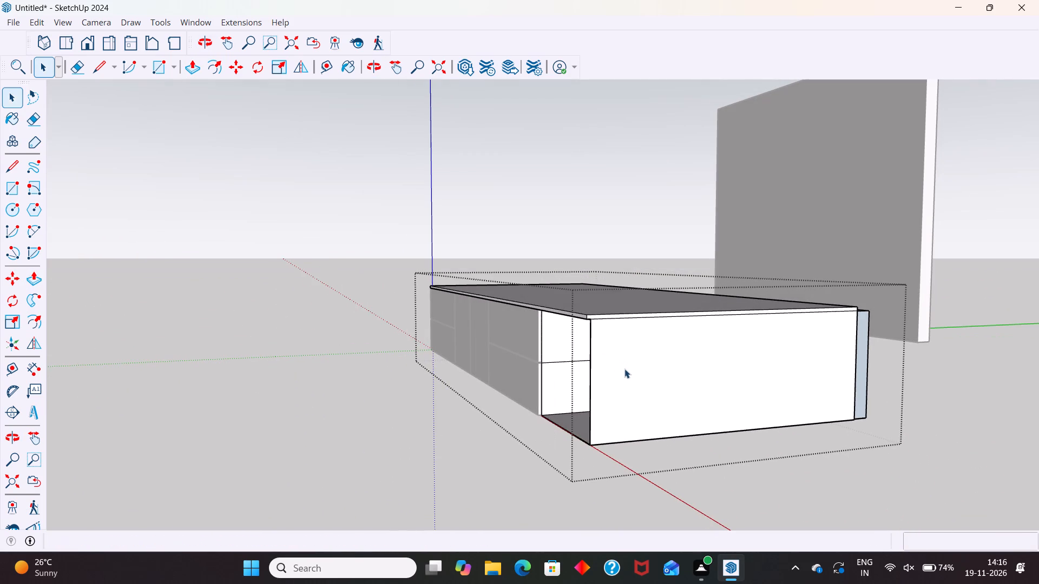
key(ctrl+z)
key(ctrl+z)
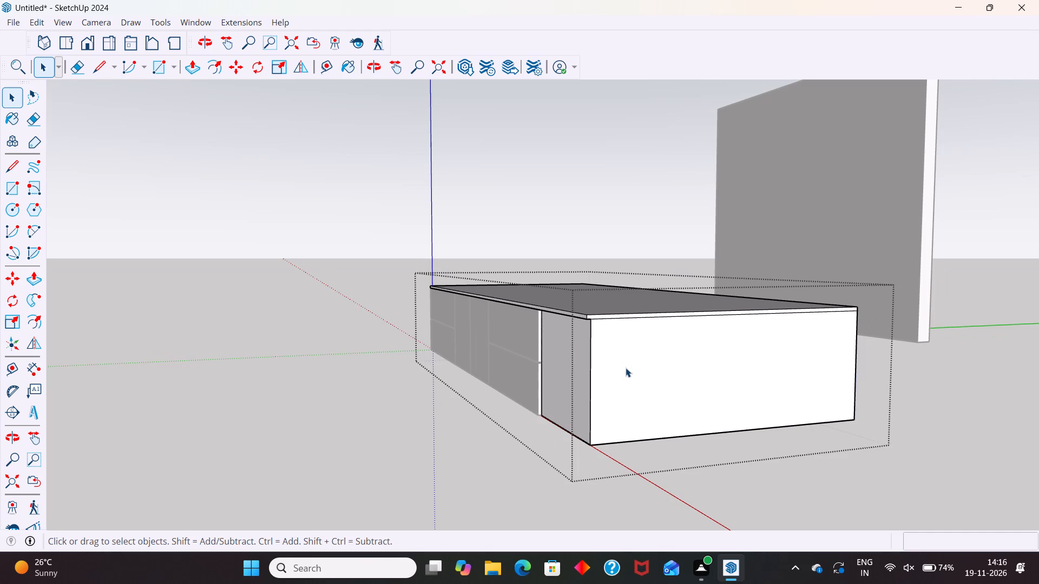
Push the end section's inner face 1506 mm into the block to hollow out the compartment.
middle_drag(505, 418, 709, 477)
scroll(798, 409, up, 3)
click(779, 412)
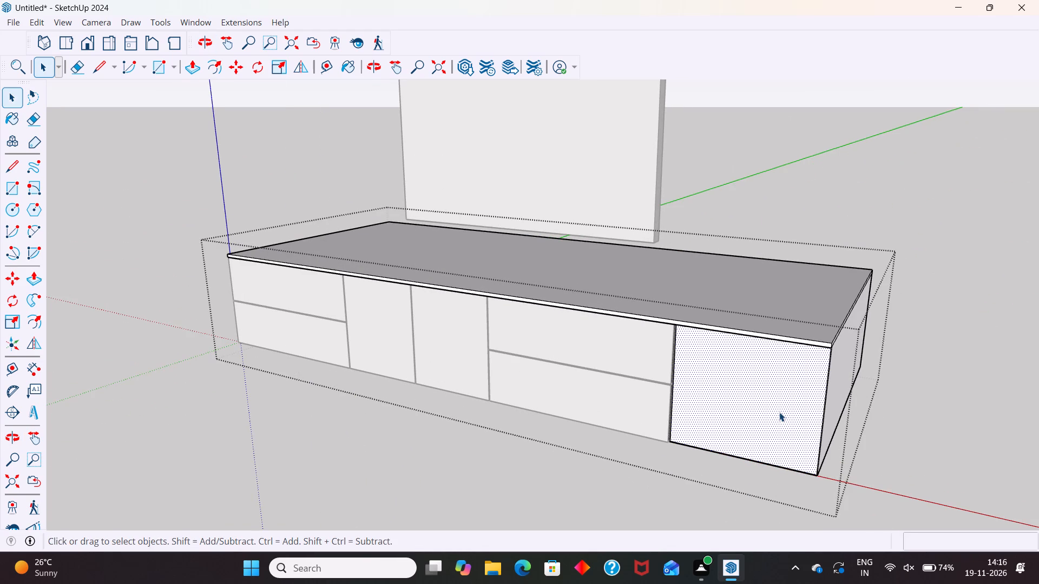
scroll(833, 390, up, 5)
middle_drag(799, 386, 822, 339)
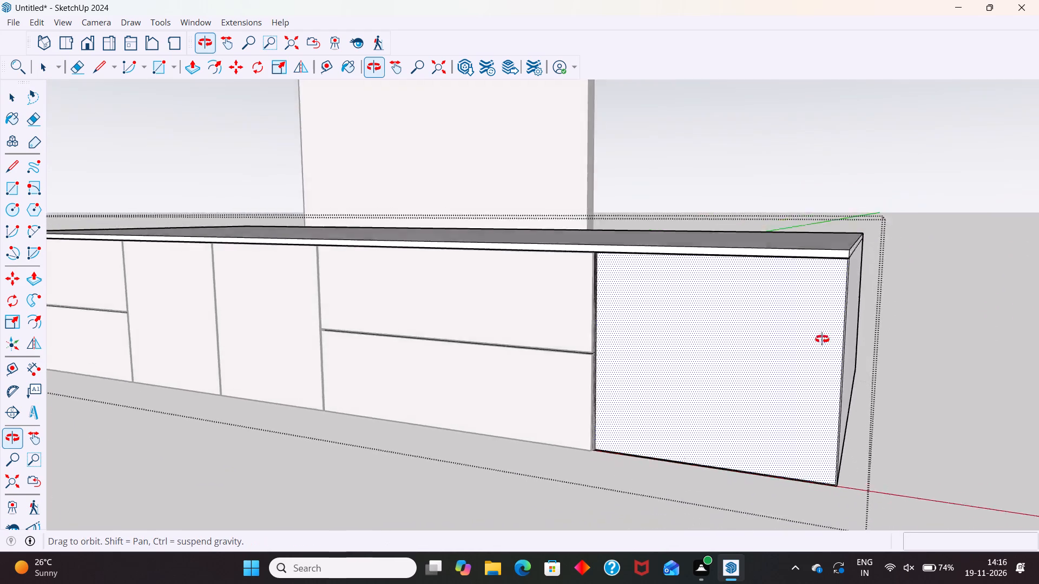
middle_drag(822, 339, 822, 280)
key(p)
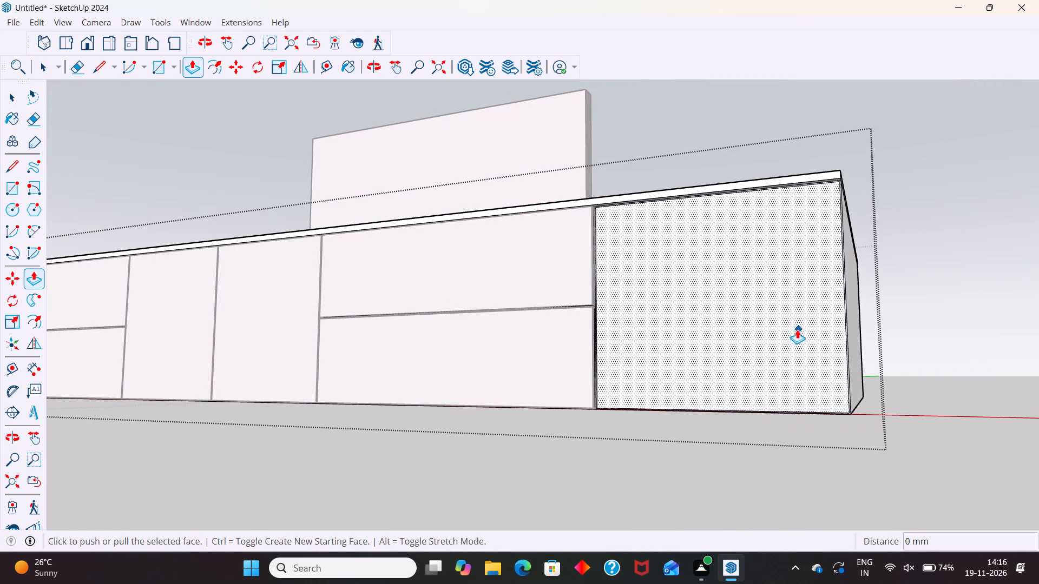
click(787, 334)
scroll(710, 349, down, 9)
middle_drag(716, 361, 709, 482)
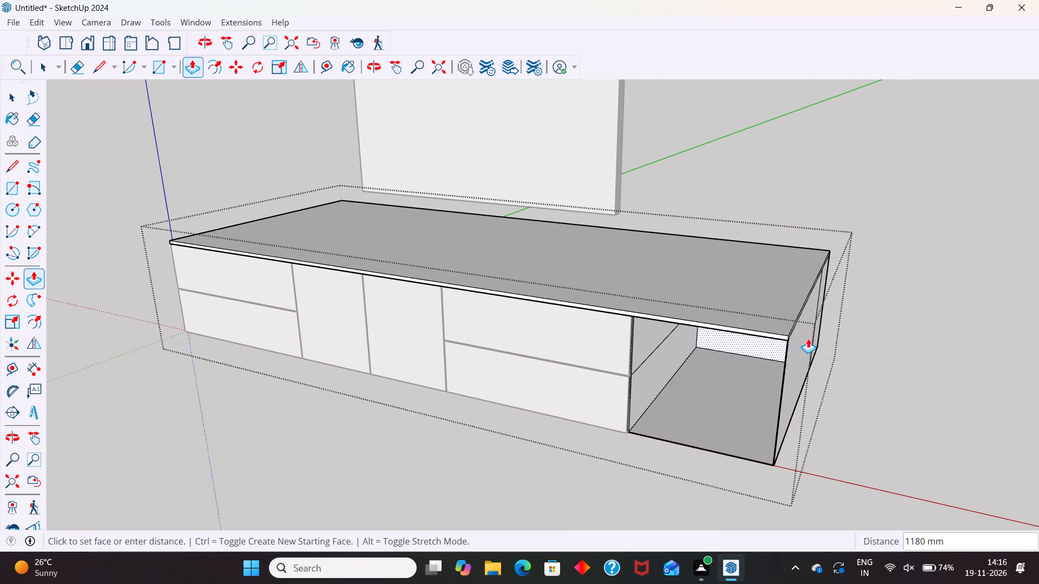
key(1)
key(5)
key(0)
key(6)
key(Return)
key(space)
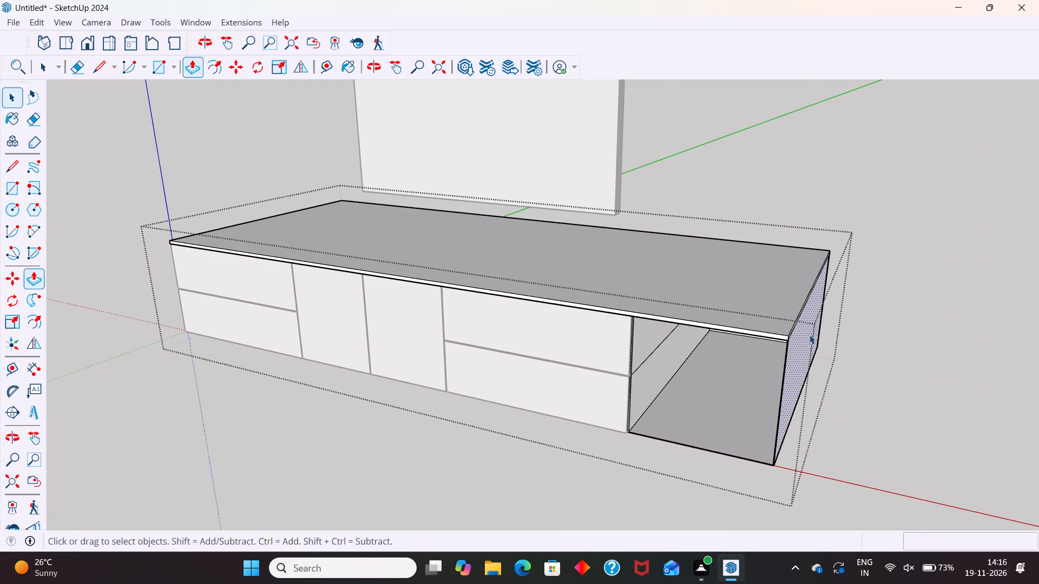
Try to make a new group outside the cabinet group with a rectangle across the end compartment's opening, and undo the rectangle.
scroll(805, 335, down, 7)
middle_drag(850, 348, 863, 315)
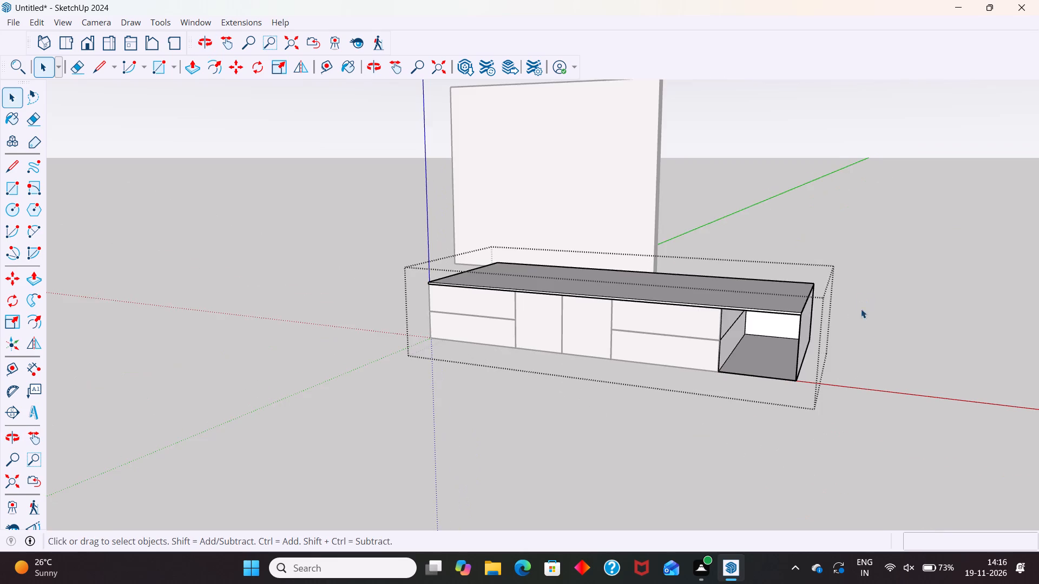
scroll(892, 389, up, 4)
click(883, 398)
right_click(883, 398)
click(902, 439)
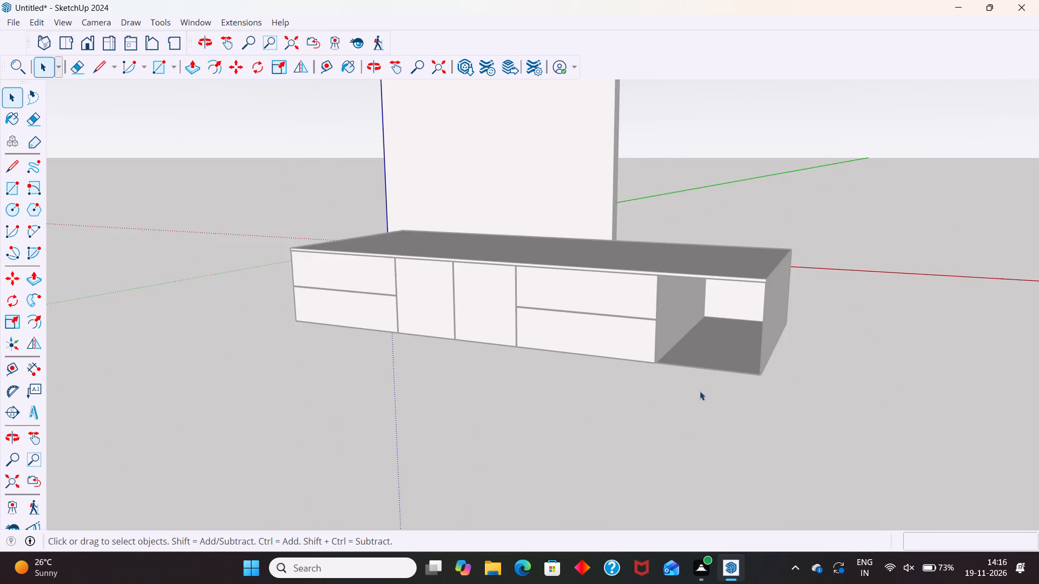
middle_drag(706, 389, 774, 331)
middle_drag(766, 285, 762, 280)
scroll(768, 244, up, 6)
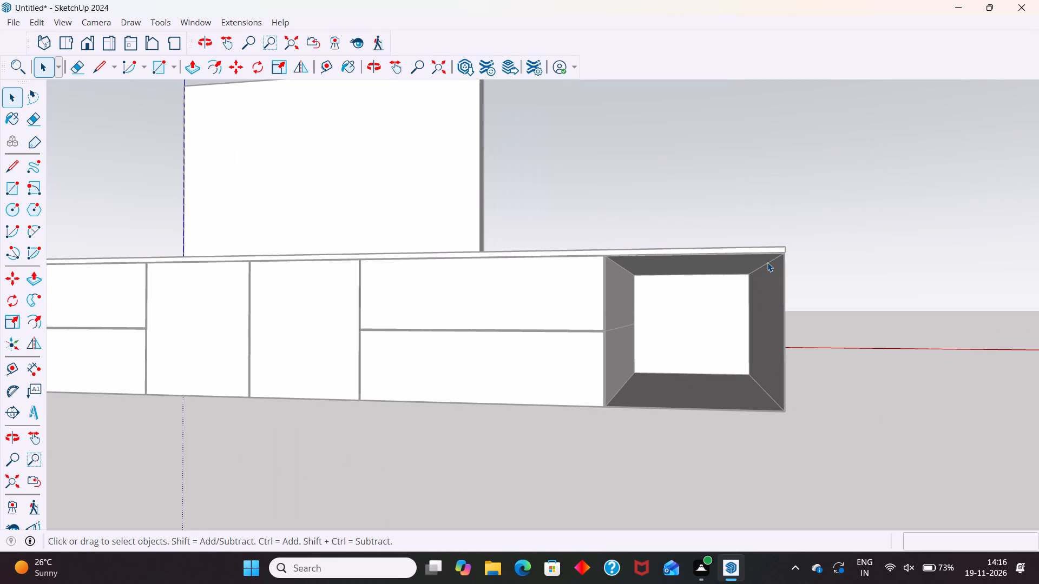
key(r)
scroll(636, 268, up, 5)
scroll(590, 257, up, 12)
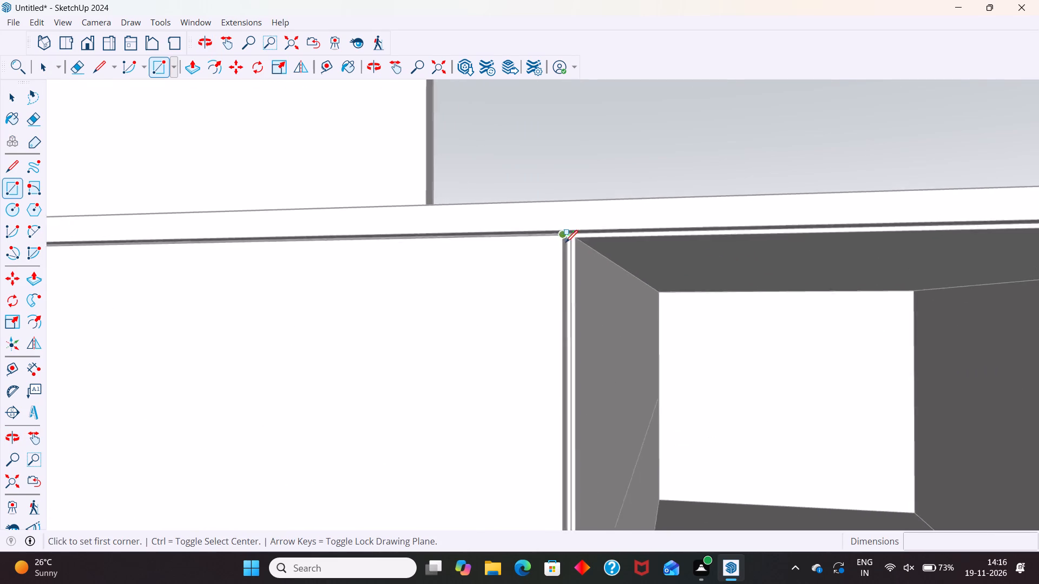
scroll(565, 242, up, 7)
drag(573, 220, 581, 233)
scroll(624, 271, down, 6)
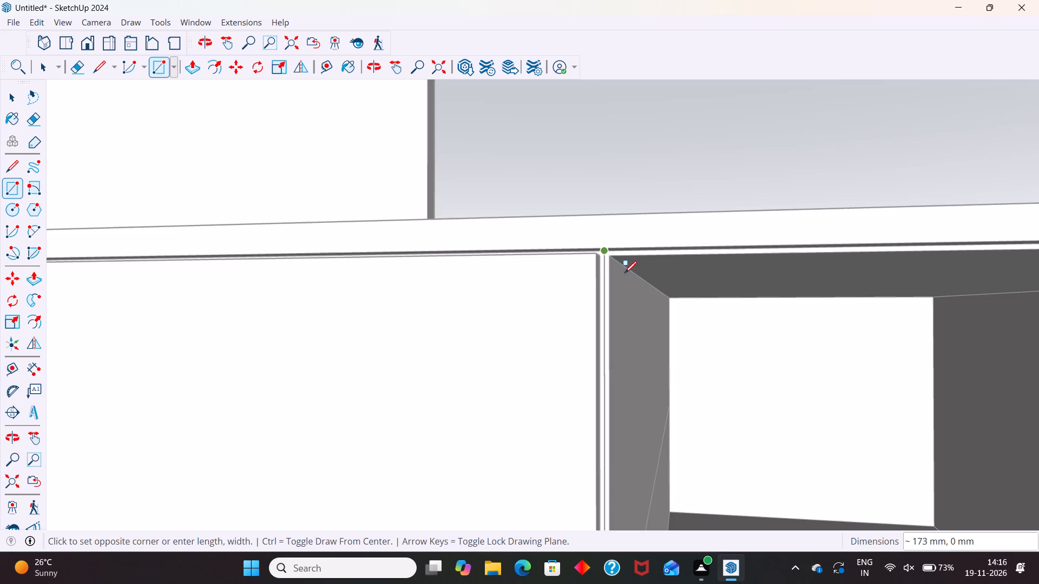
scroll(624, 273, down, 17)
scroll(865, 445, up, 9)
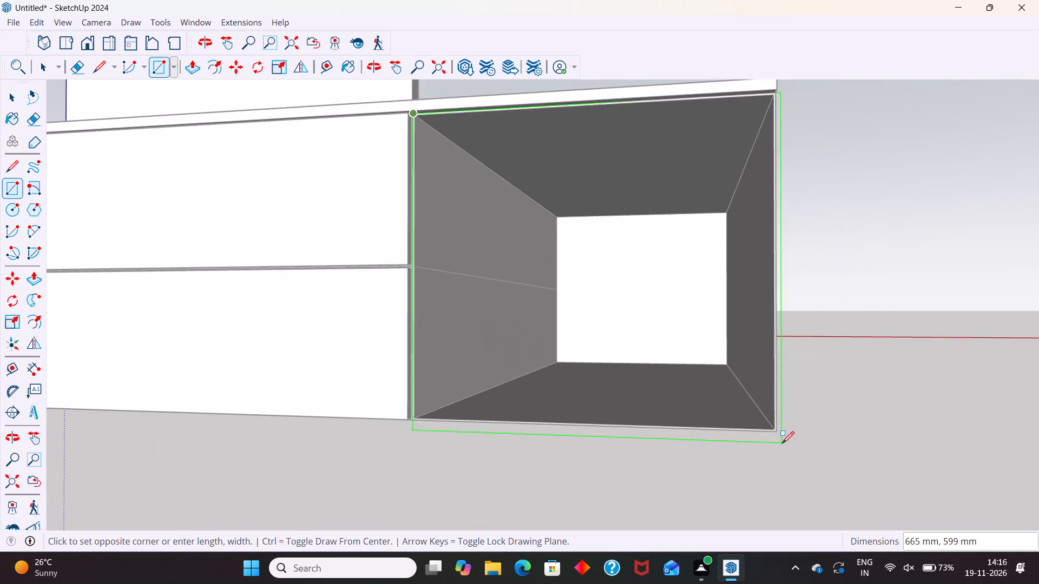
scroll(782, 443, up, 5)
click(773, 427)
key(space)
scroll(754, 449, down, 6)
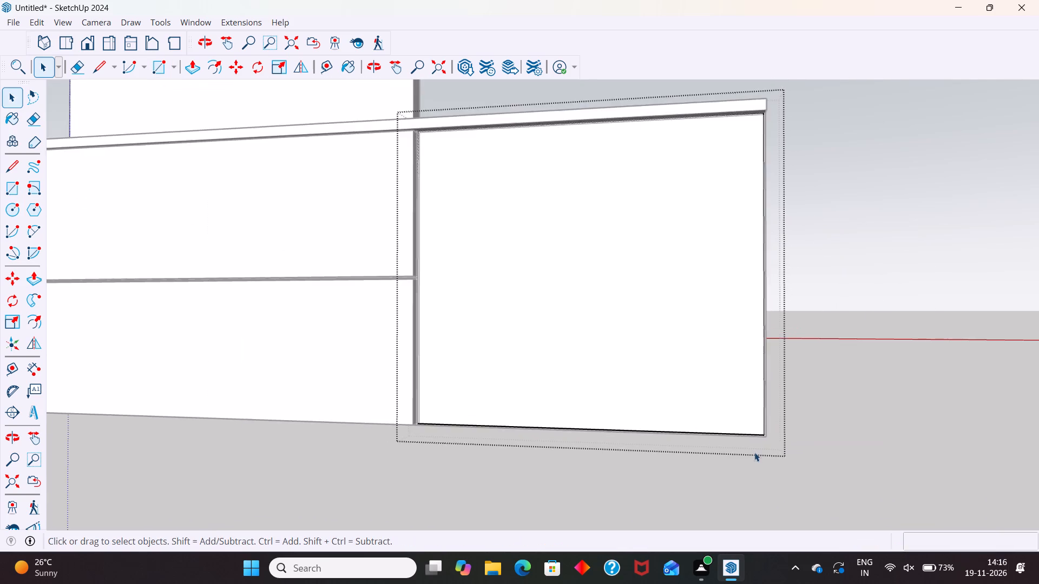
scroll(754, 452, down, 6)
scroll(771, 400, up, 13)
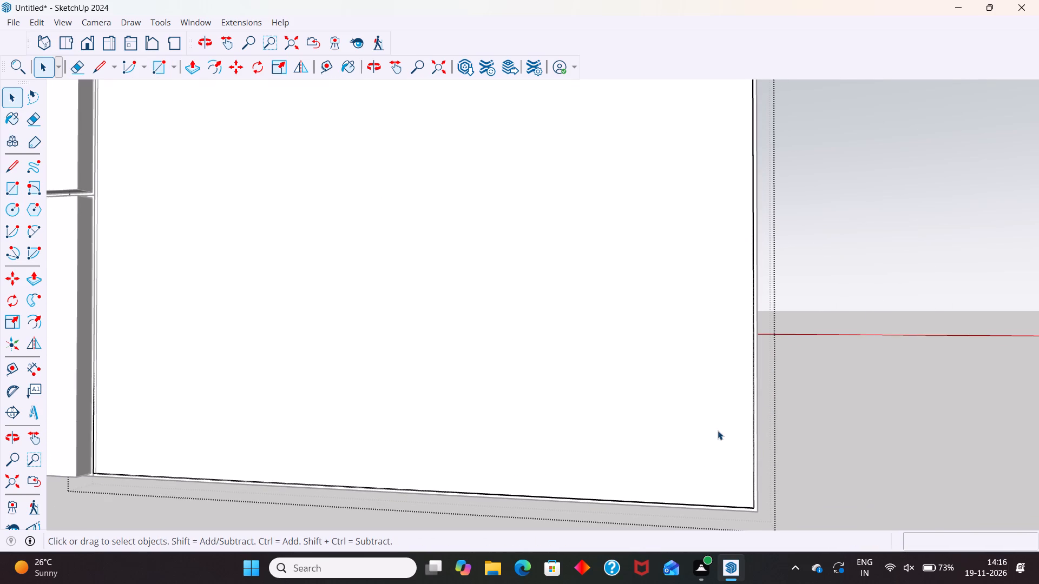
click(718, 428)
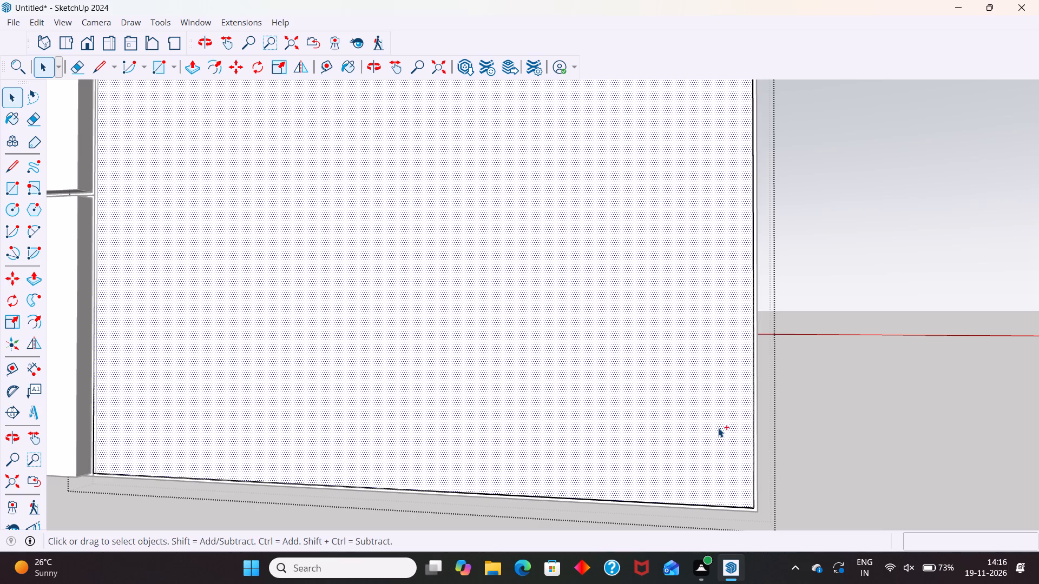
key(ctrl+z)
Start a new group outside the cabinet group and draw a rectangle about 658 by 580 mm across the end compartment's full front.
scroll(701, 320, down, 10)
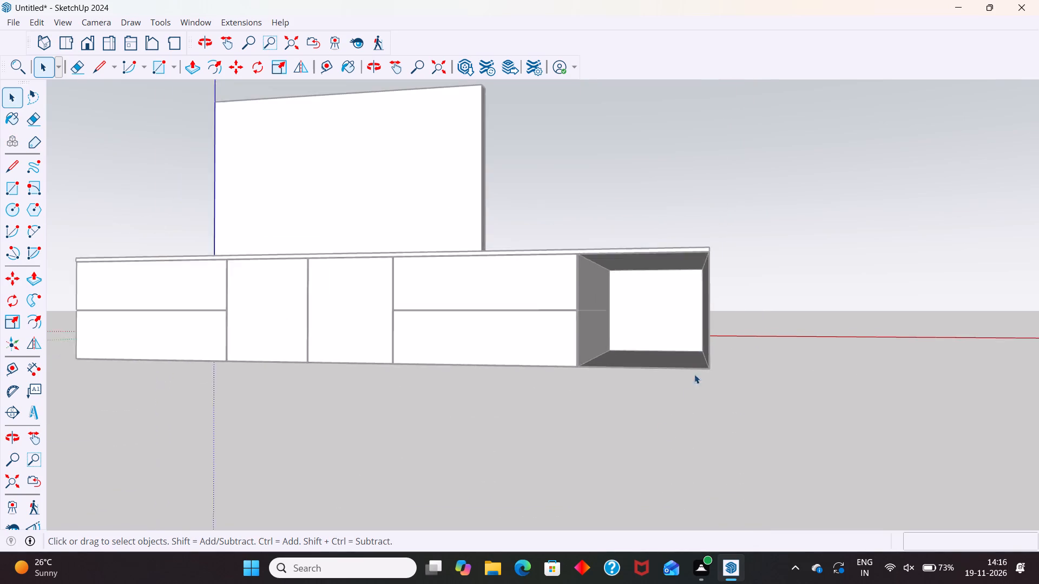
scroll(694, 374, down, 1)
click(652, 441)
right_click(652, 441)
click(687, 487)
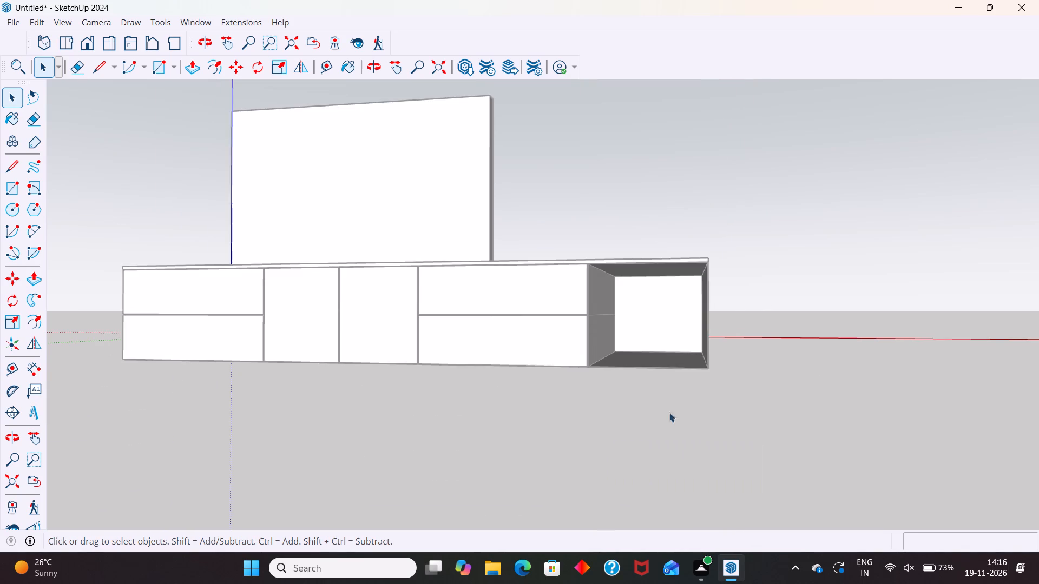
scroll(673, 338, up, 6)
key(r)
scroll(416, 149, up, 10)
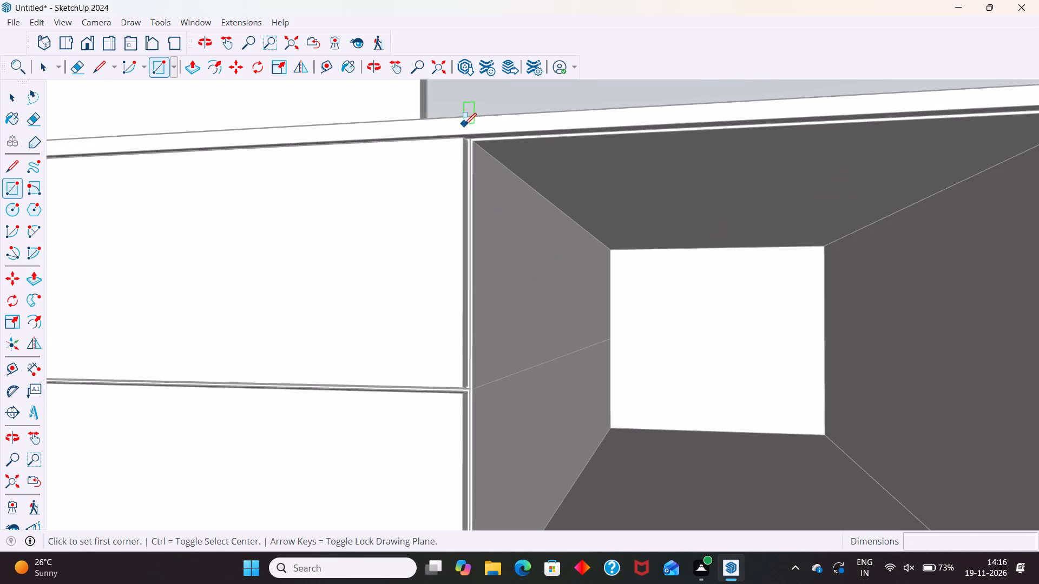
scroll(464, 125, up, 15)
click(461, 134)
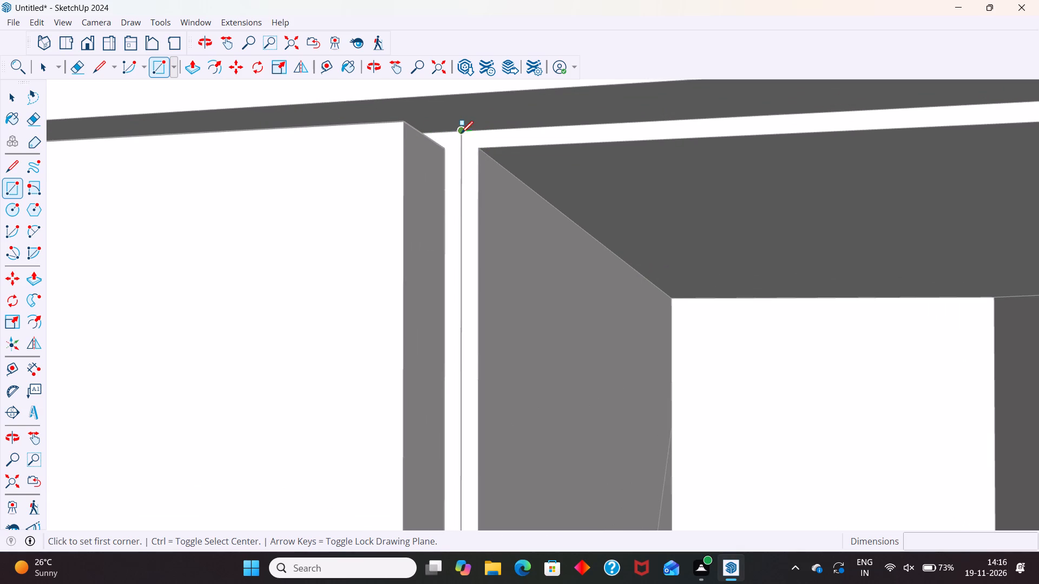
scroll(509, 211, down, 20)
scroll(509, 211, down, 3)
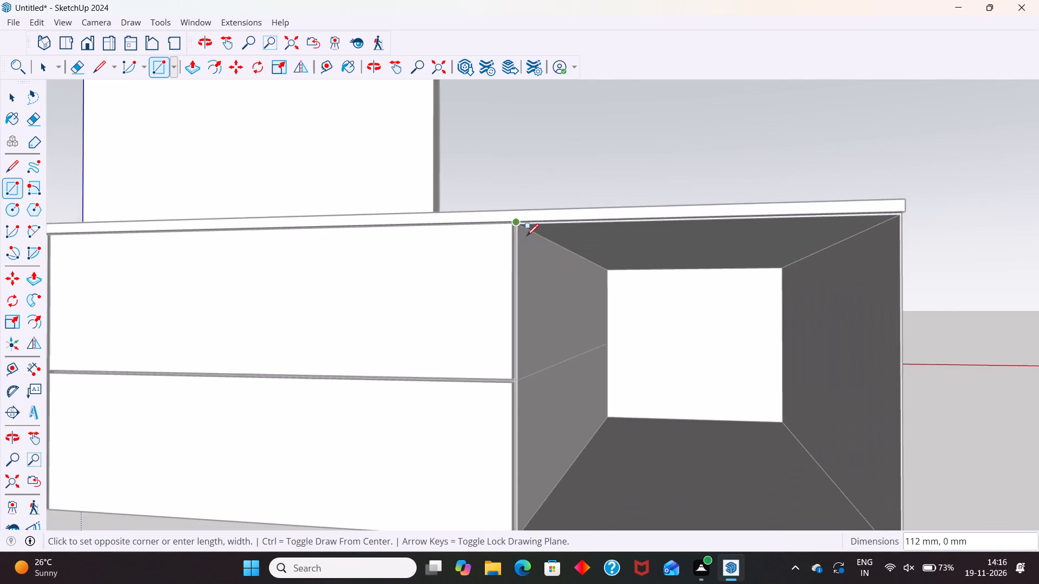
scroll(528, 238, down, 5)
scroll(728, 406, up, 5)
scroll(755, 440, up, 11)
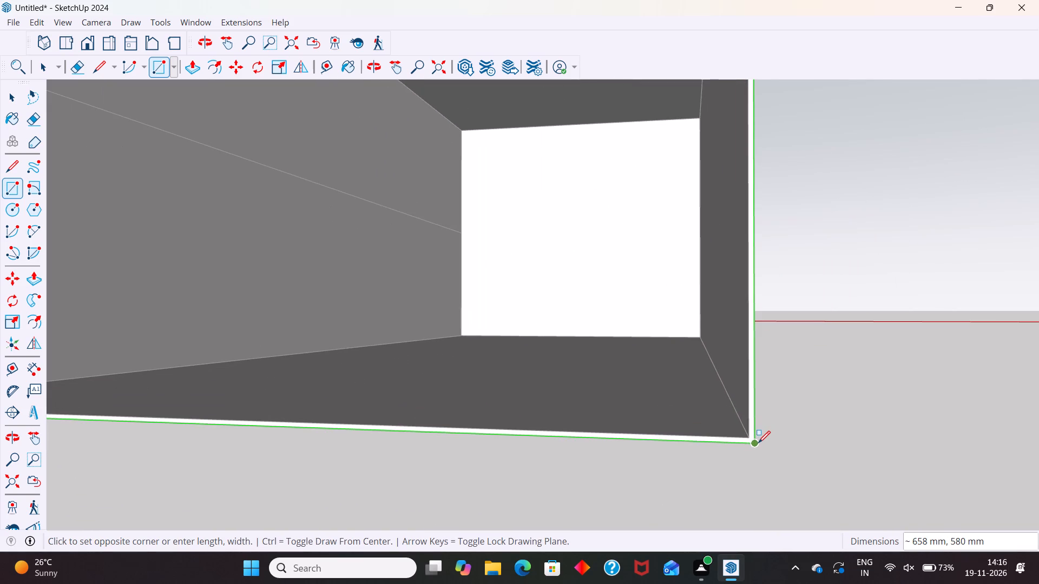
click(758, 442)
key(space)
Offset the end front rectangle's outline inward by 3 mm.
scroll(773, 450, down, 8)
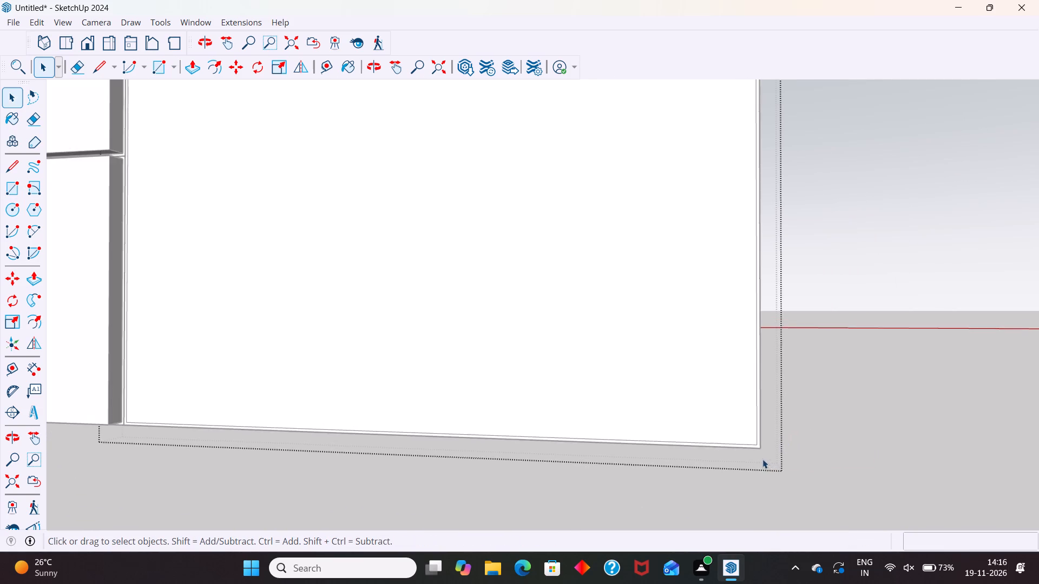
scroll(762, 459, down, 3)
click(646, 366)
scroll(680, 445, down, 7)
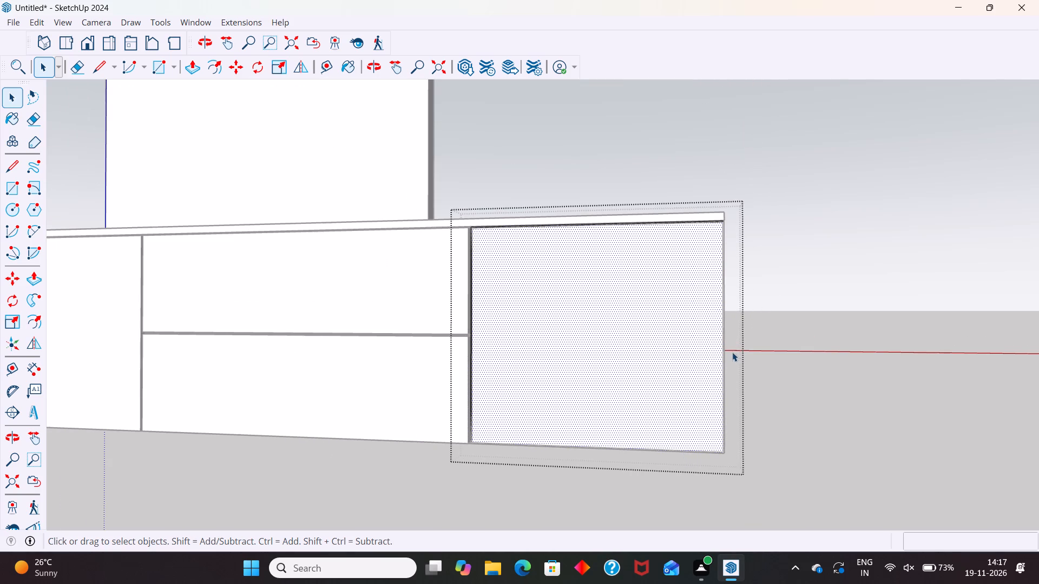
key(f)
click(727, 354)
key(3)
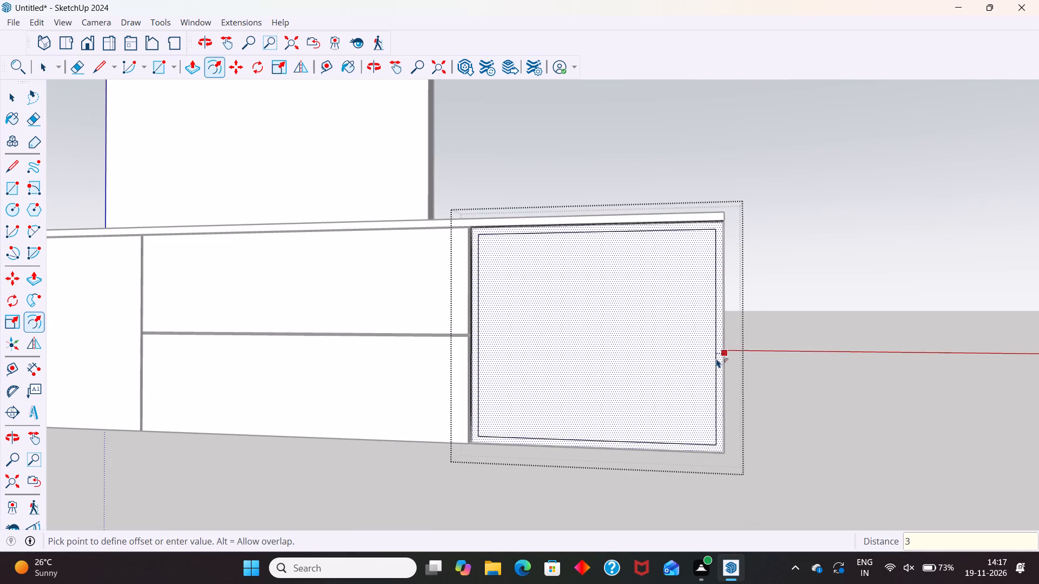
key(Return)
key(space)
Pull the inner face of the end front out by 18 mm and leave its group.
click(639, 373)
key(p)
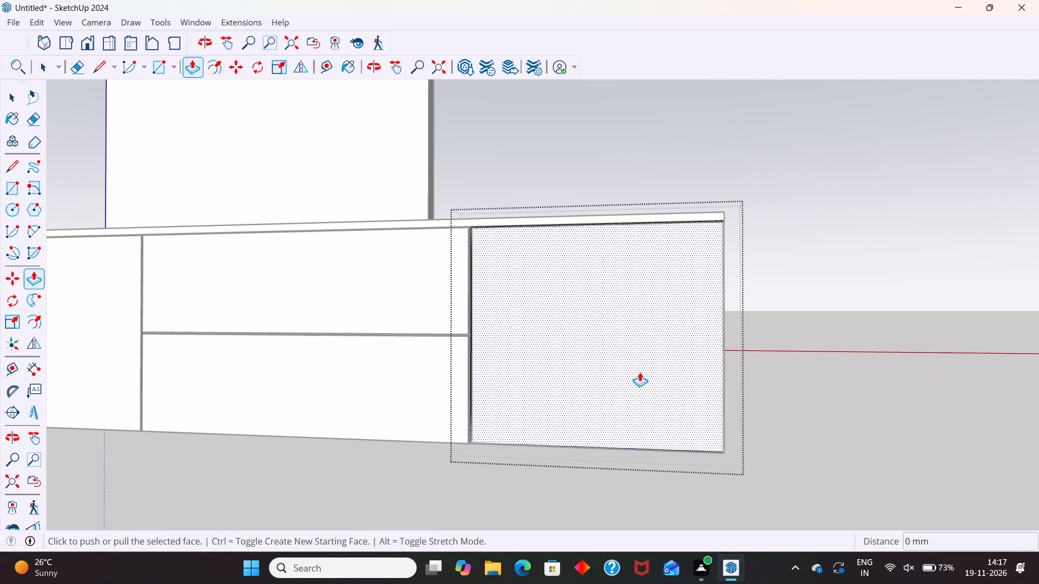
click(640, 372)
key(1)
key(8)
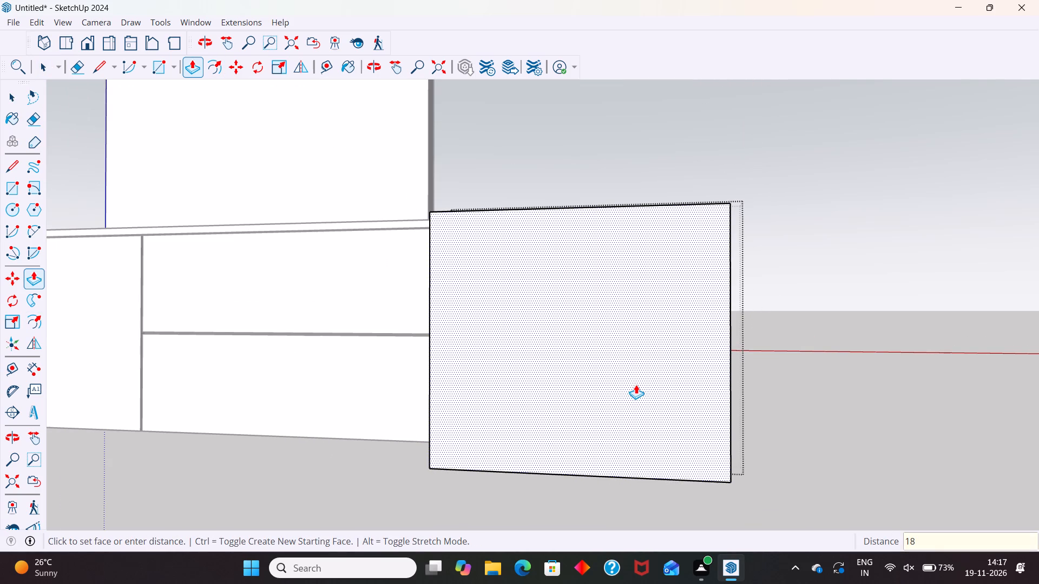
key(Return)
key(space)
click(828, 336)
Examine the end front's corner gap beneath the cabinet top and the whole row of fronts from several angles.
scroll(616, 275, down, 5)
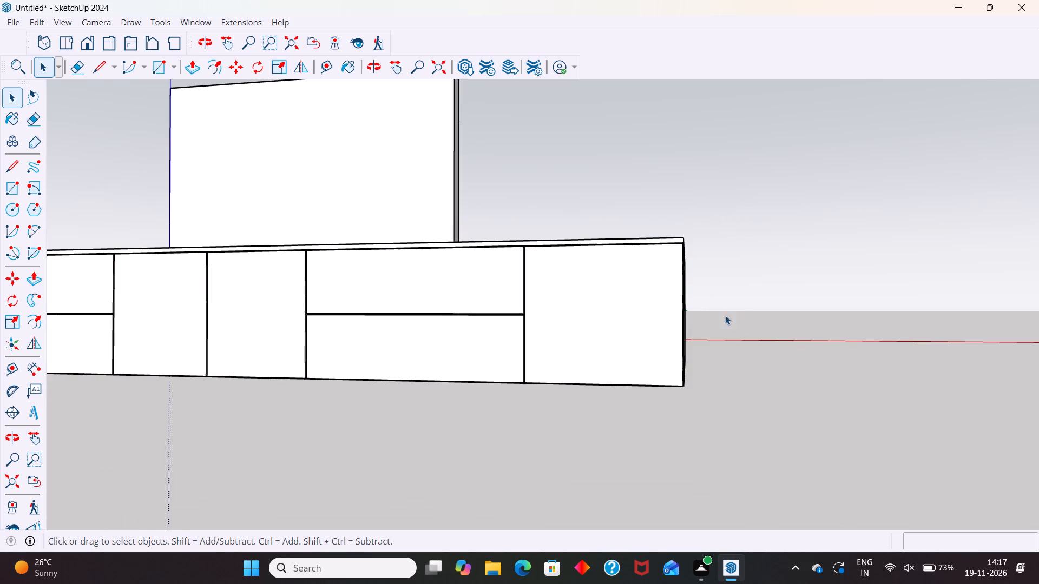
middle_drag(688, 343, 483, 402)
scroll(569, 293, up, 7)
scroll(654, 243, up, 5)
scroll(611, 260, up, 5)
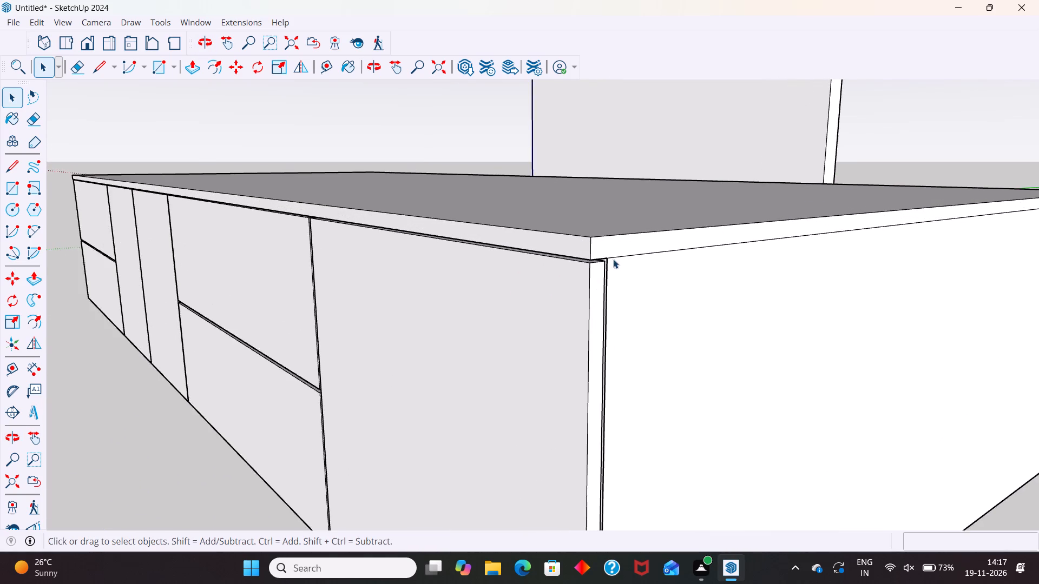
scroll(617, 258, up, 6)
scroll(619, 258, down, 20)
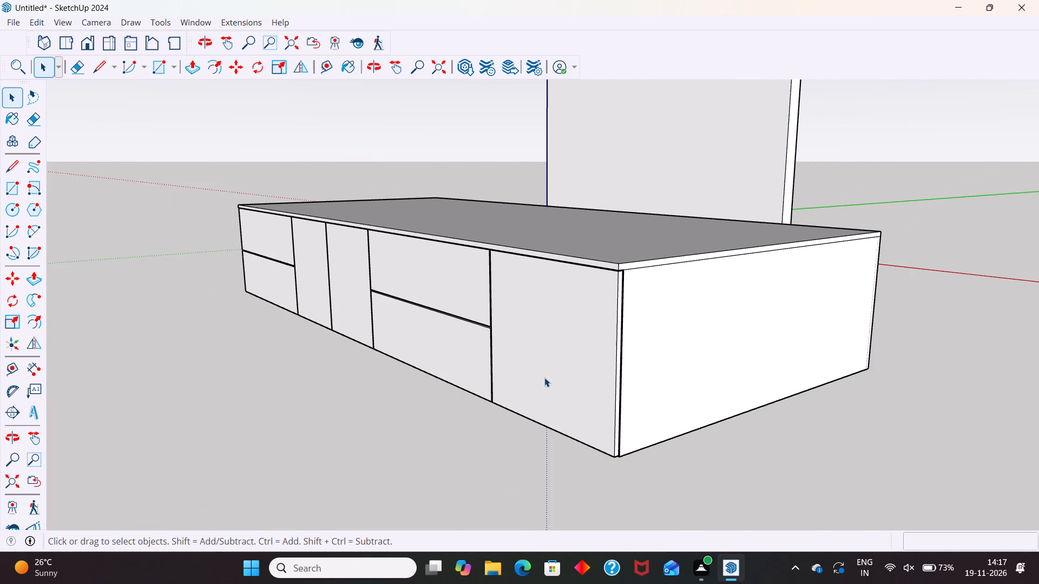
middle_drag(545, 377, 687, 392)
scroll(724, 379, down, 7)
middle_drag(492, 397, 580, 399)
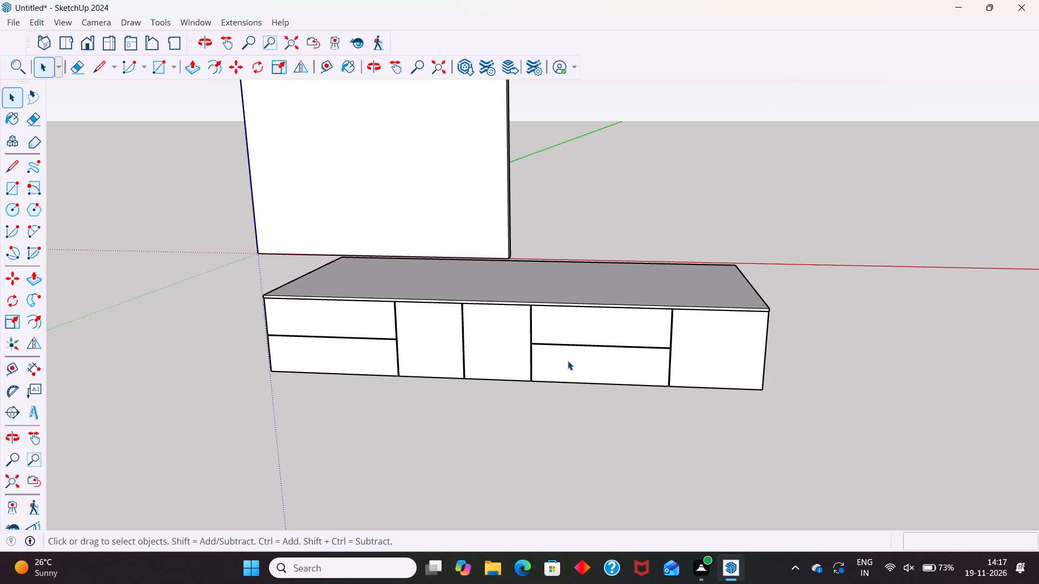
middle_drag(540, 329, 561, 316)
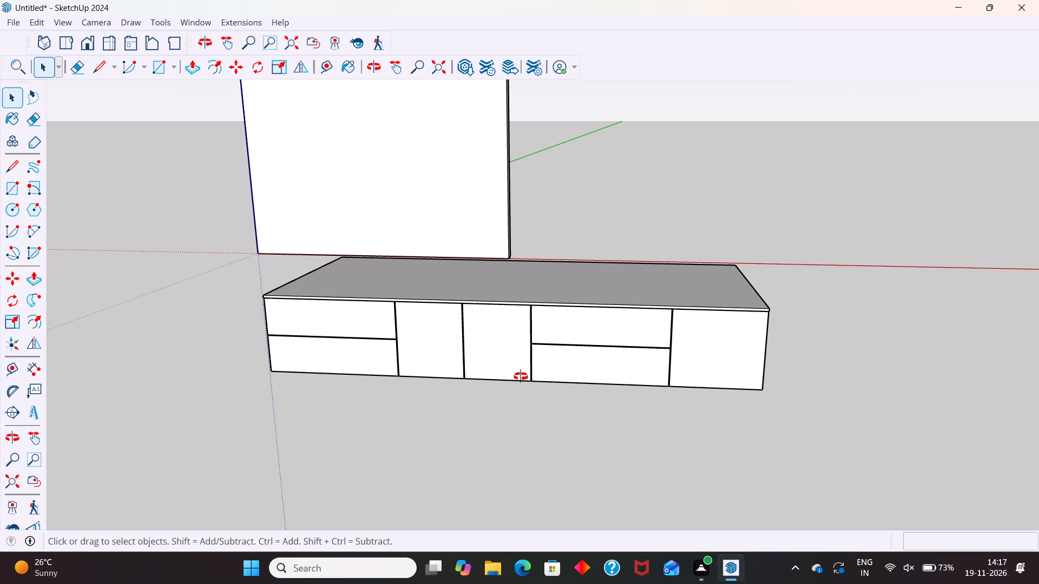
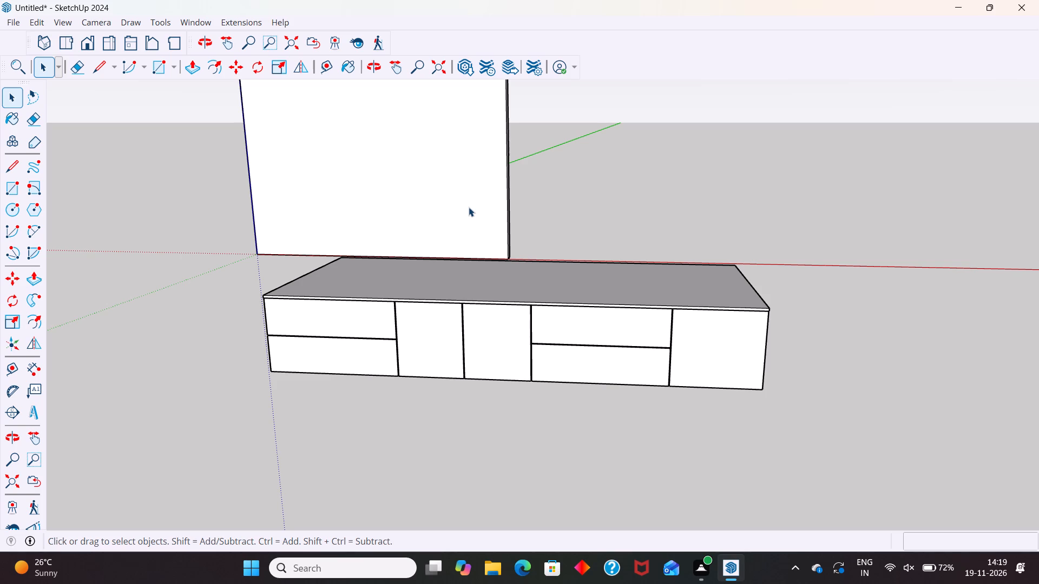
Start the Paint Bucket and switch the material library to the Asian Paints Chromatics collection.
key(b)
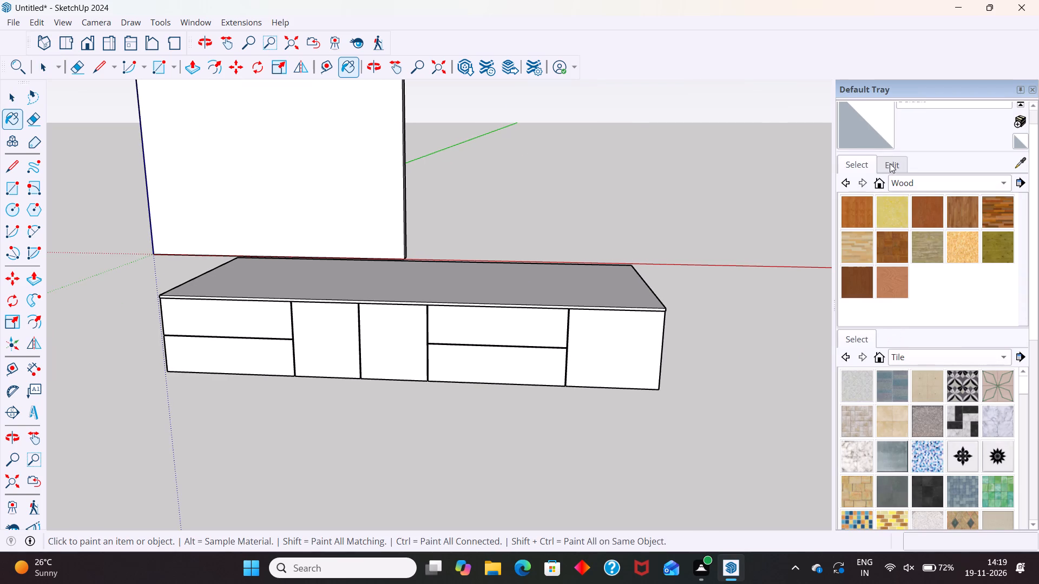
click(858, 342)
click(904, 356)
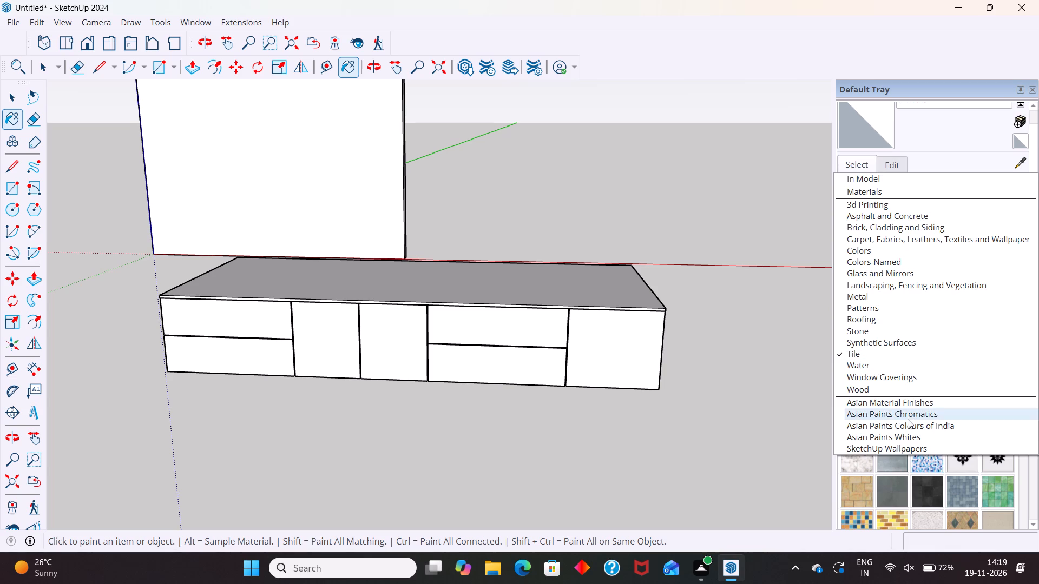
click(922, 414)
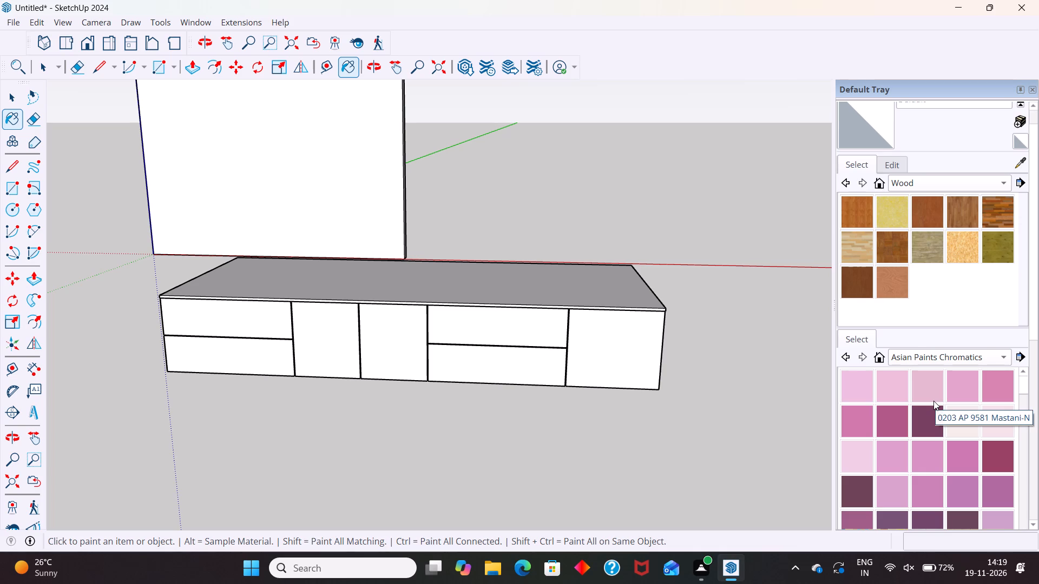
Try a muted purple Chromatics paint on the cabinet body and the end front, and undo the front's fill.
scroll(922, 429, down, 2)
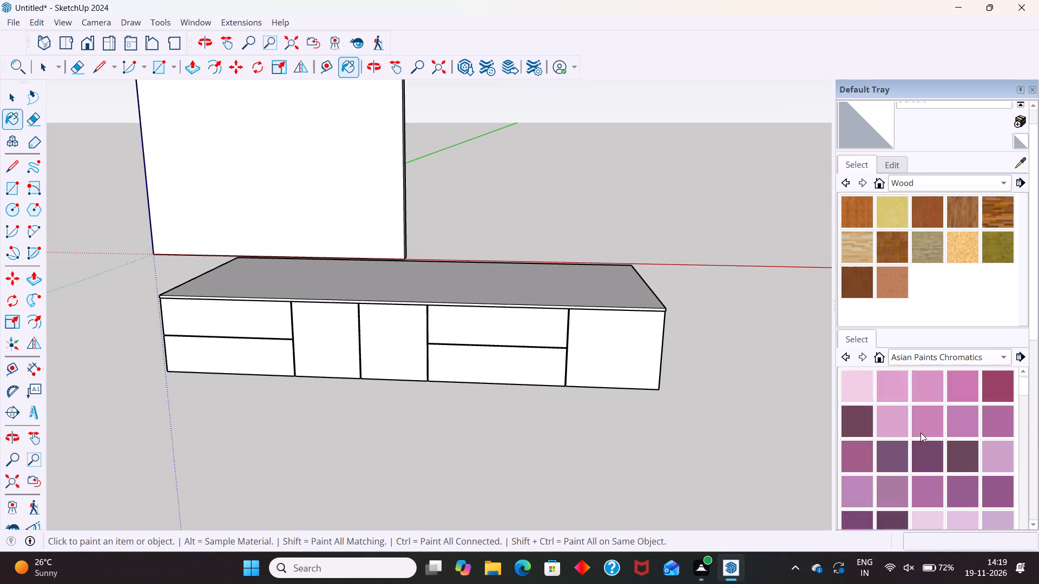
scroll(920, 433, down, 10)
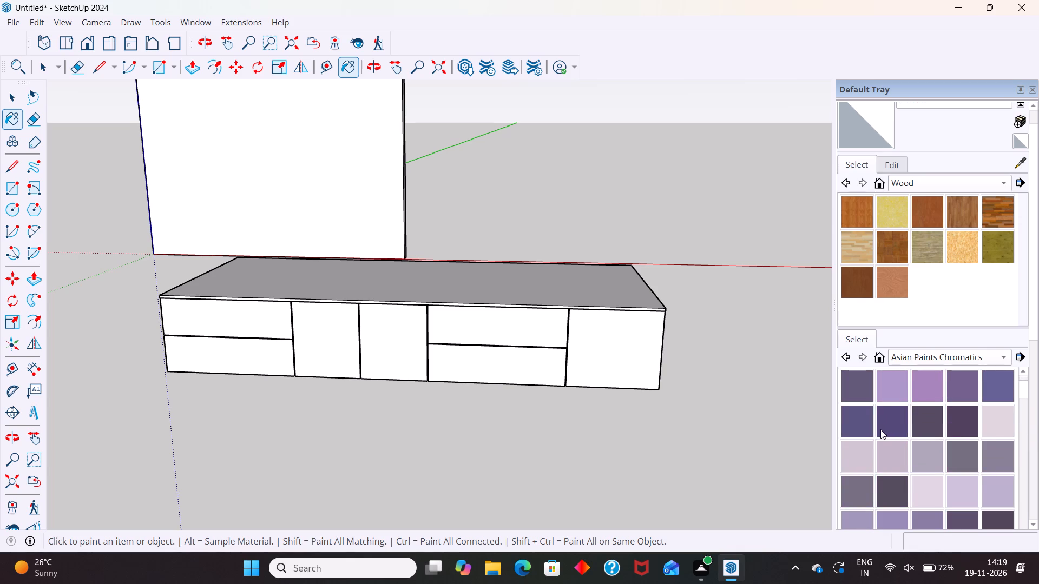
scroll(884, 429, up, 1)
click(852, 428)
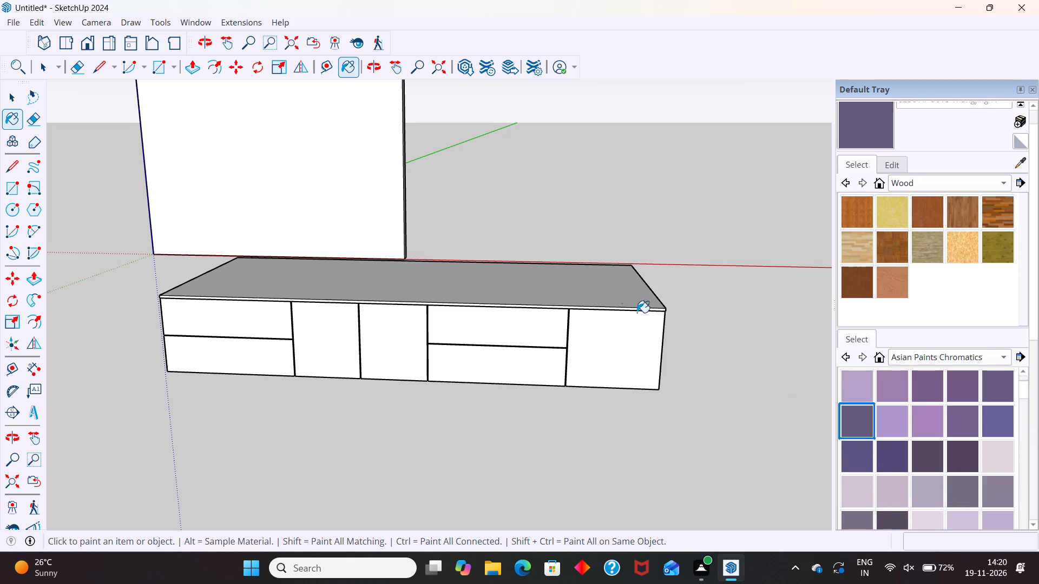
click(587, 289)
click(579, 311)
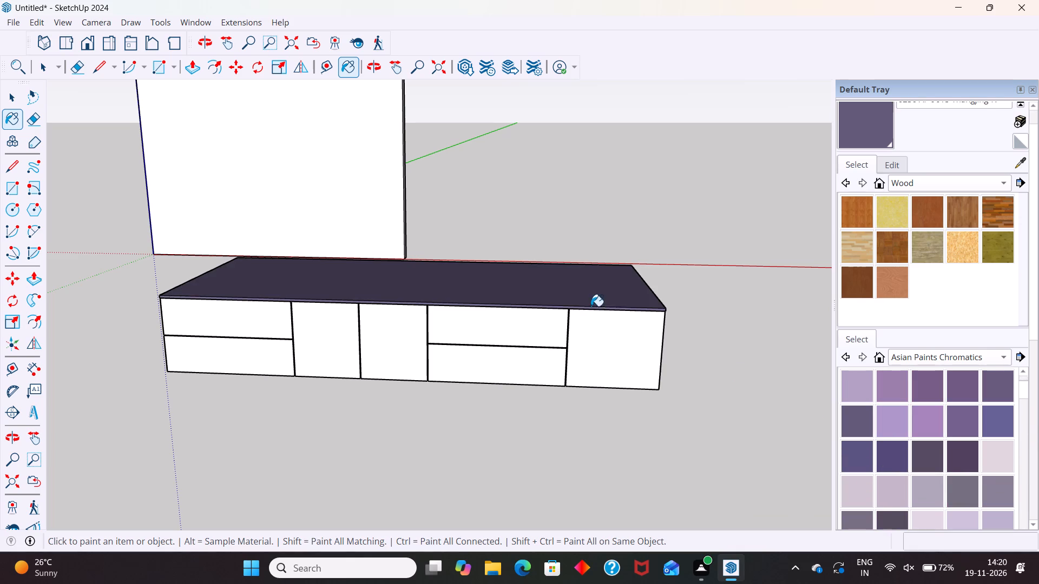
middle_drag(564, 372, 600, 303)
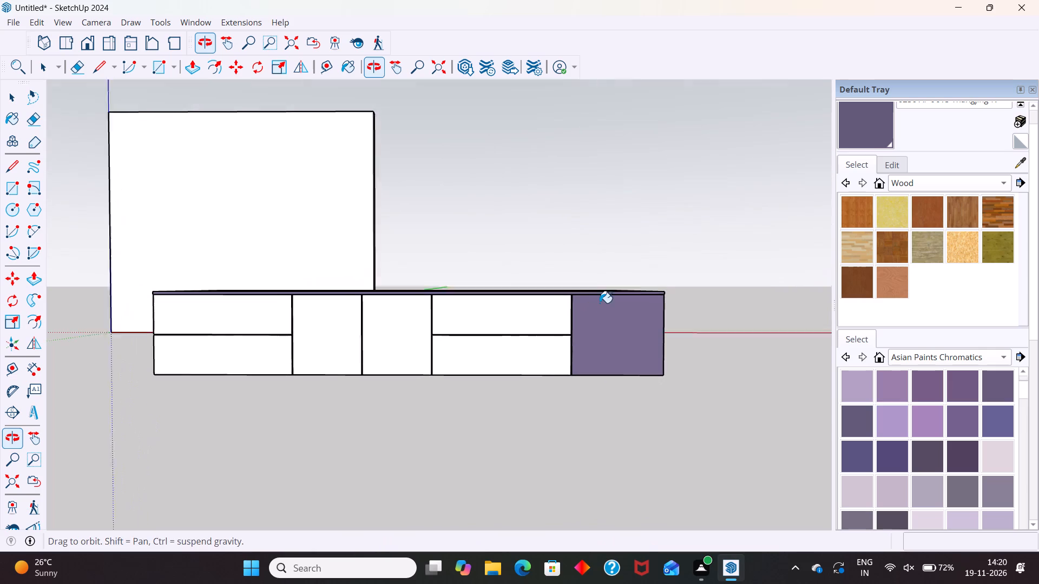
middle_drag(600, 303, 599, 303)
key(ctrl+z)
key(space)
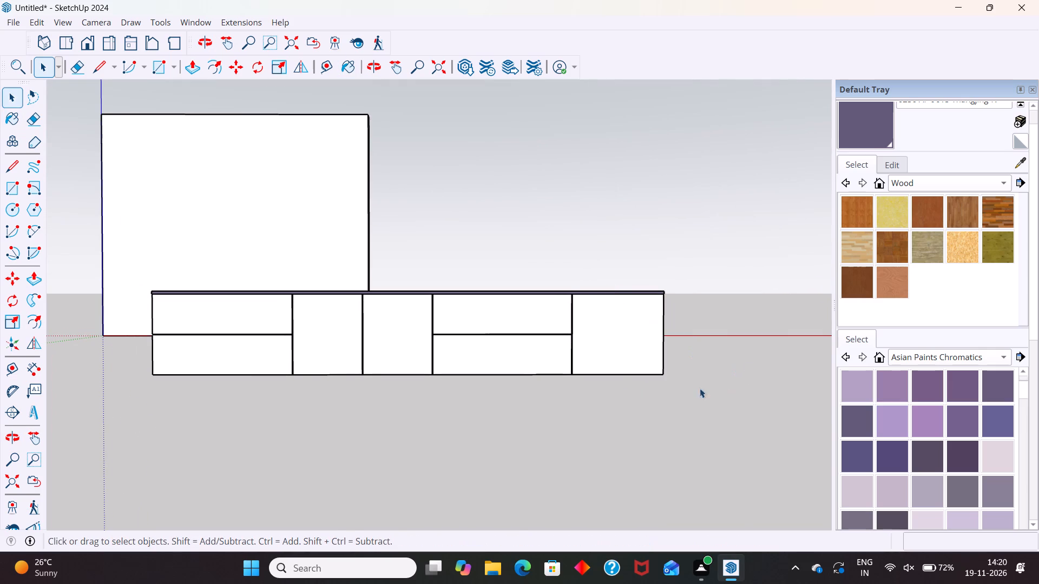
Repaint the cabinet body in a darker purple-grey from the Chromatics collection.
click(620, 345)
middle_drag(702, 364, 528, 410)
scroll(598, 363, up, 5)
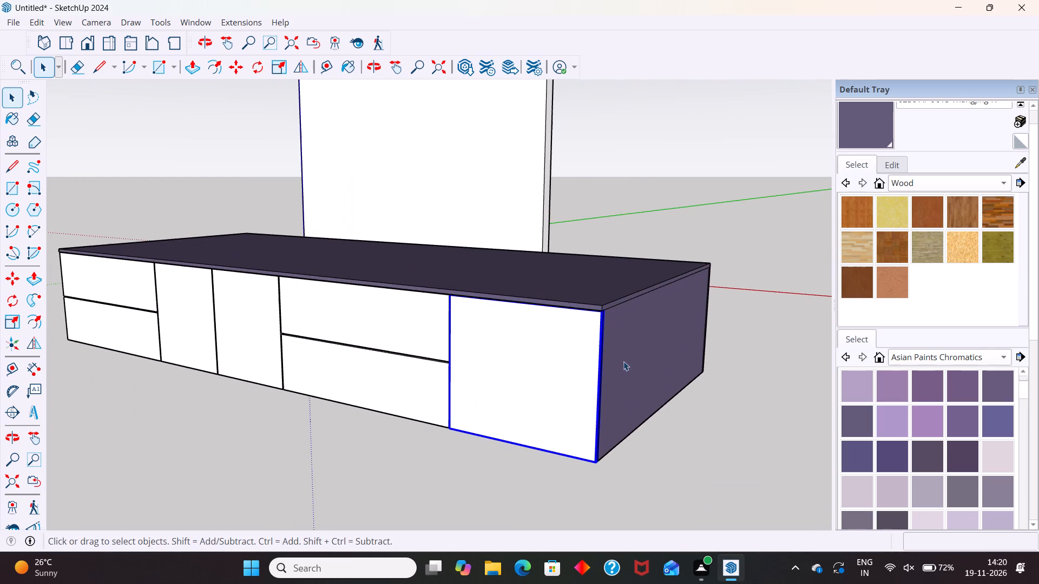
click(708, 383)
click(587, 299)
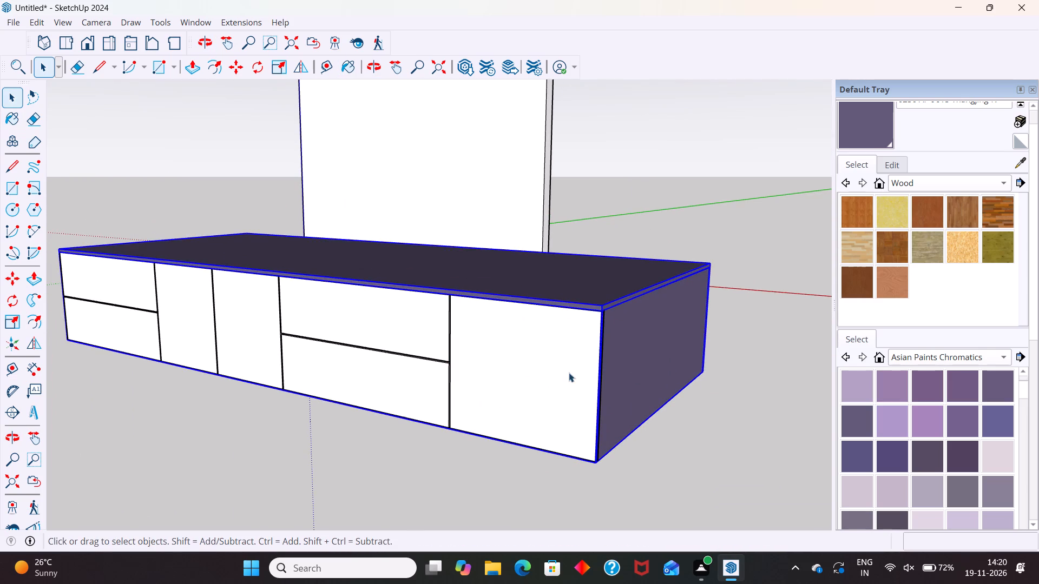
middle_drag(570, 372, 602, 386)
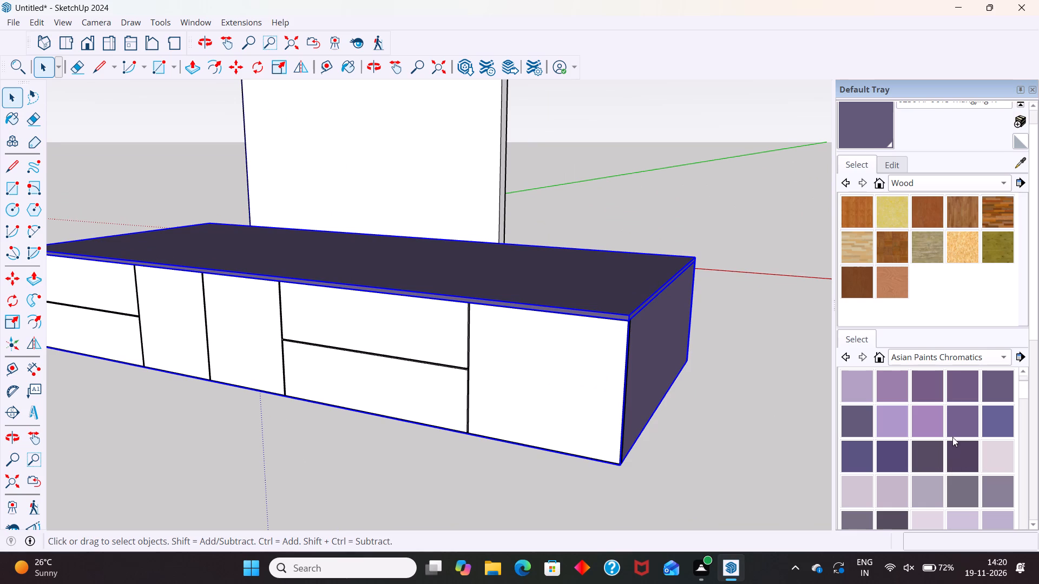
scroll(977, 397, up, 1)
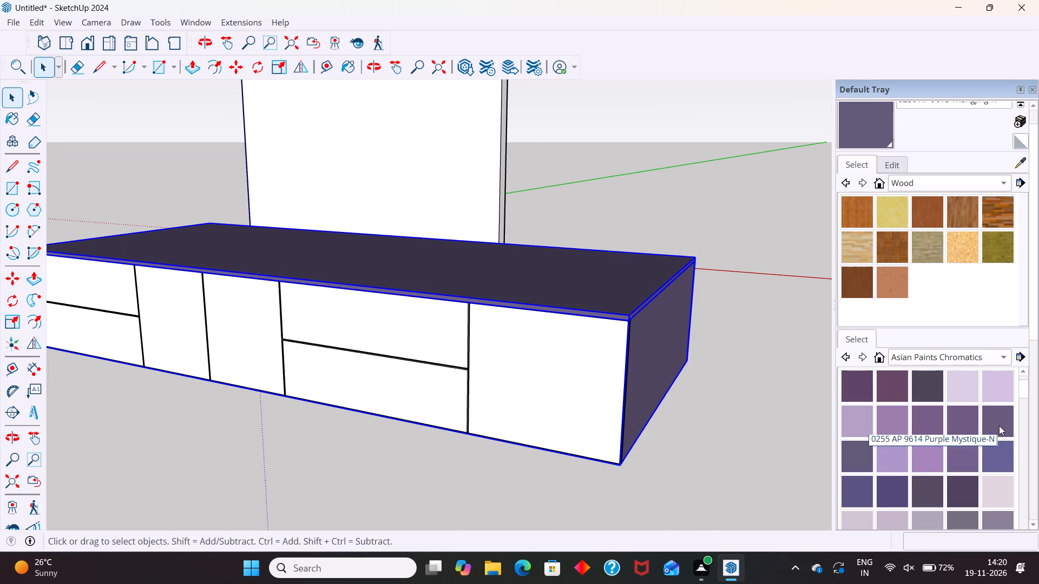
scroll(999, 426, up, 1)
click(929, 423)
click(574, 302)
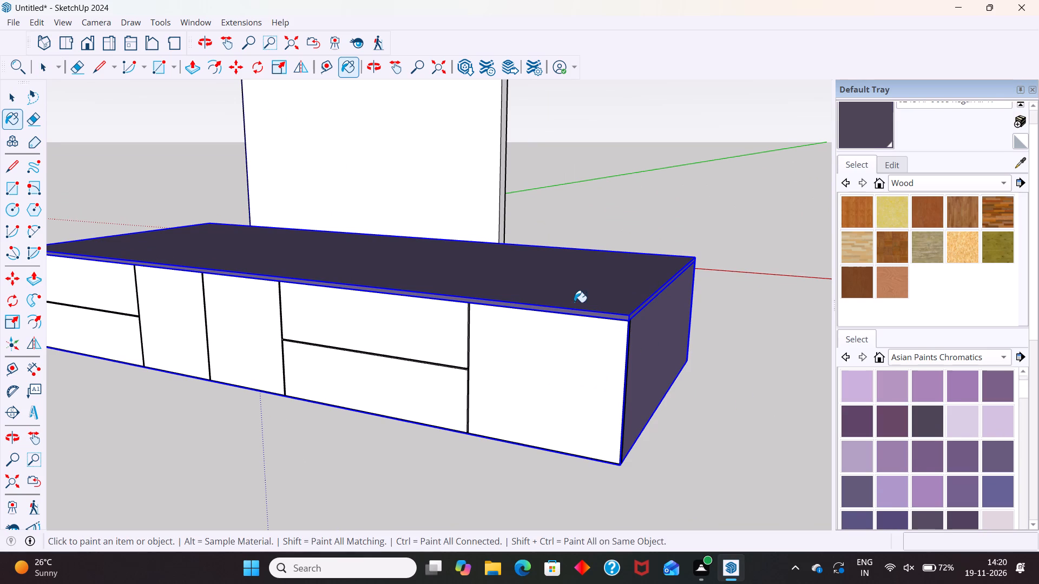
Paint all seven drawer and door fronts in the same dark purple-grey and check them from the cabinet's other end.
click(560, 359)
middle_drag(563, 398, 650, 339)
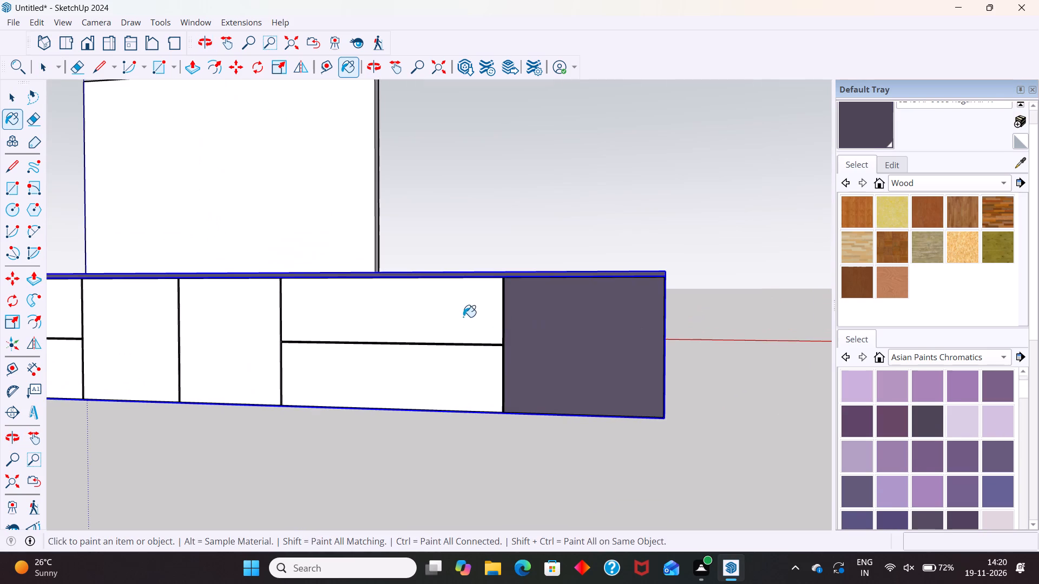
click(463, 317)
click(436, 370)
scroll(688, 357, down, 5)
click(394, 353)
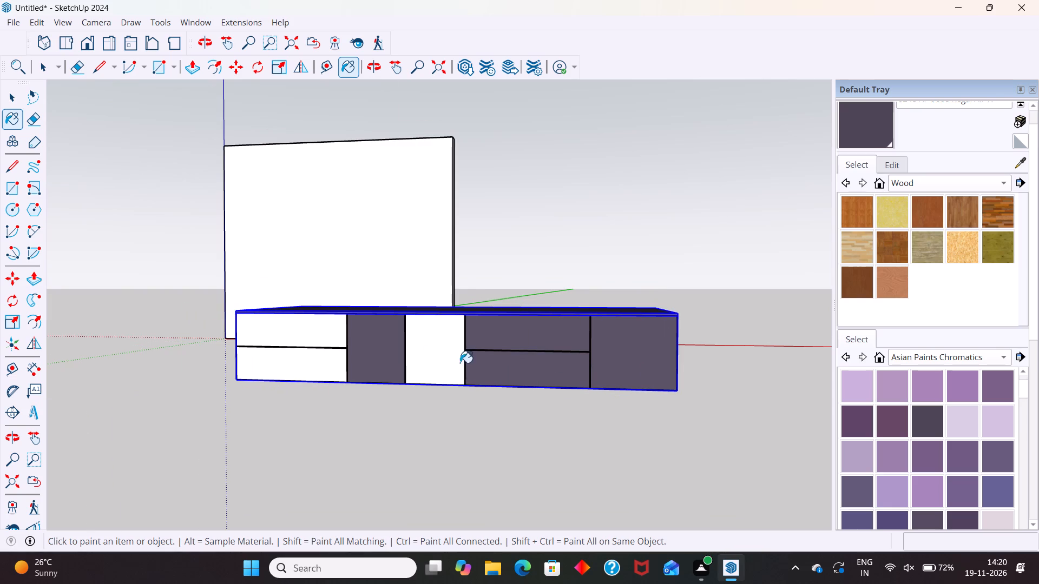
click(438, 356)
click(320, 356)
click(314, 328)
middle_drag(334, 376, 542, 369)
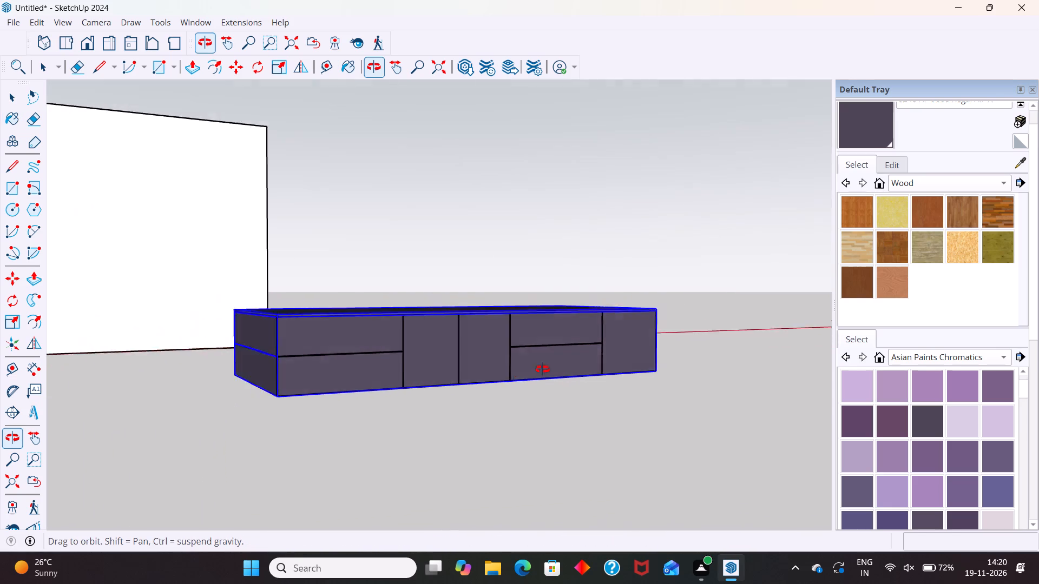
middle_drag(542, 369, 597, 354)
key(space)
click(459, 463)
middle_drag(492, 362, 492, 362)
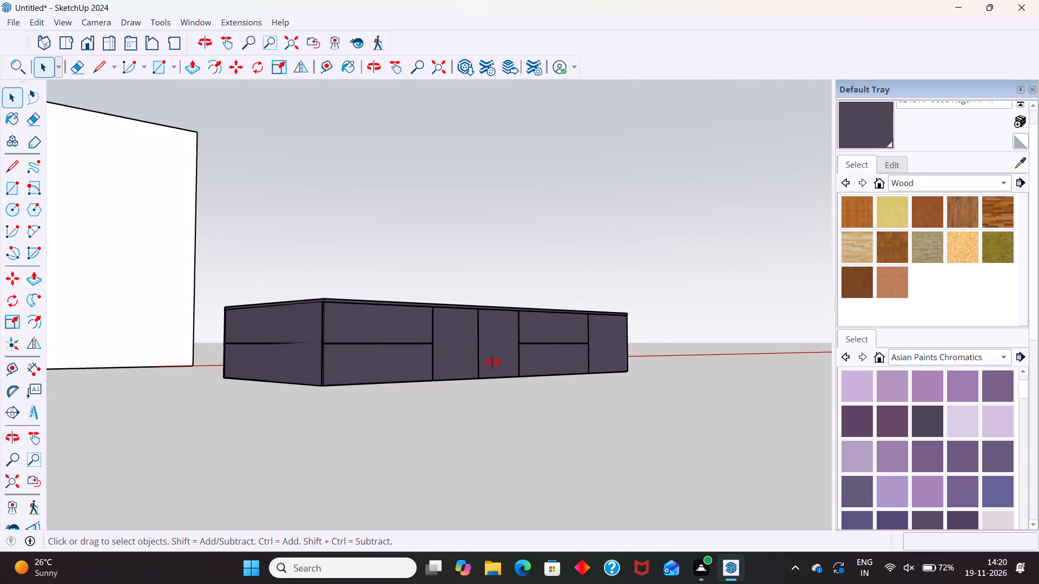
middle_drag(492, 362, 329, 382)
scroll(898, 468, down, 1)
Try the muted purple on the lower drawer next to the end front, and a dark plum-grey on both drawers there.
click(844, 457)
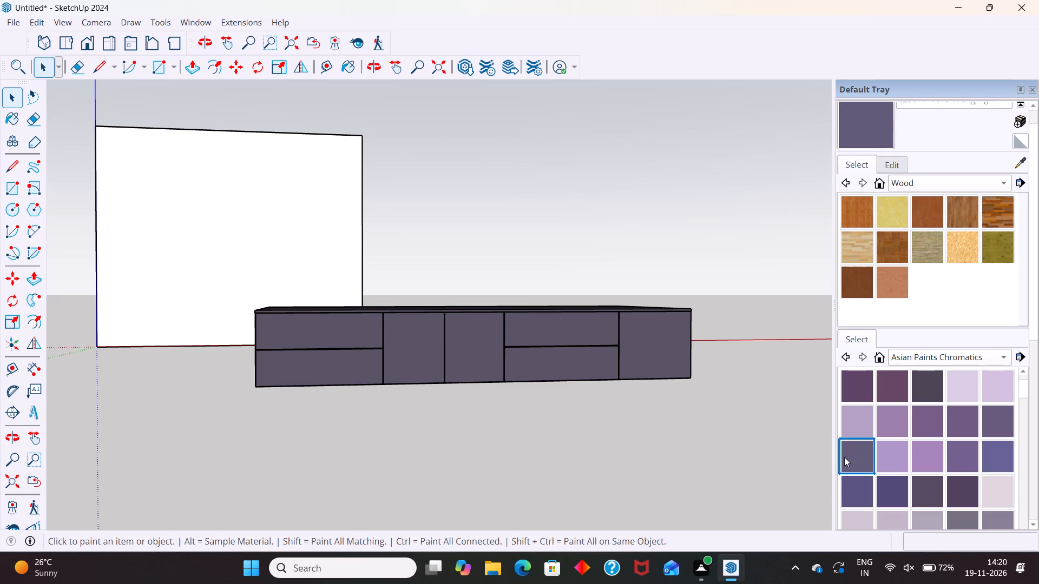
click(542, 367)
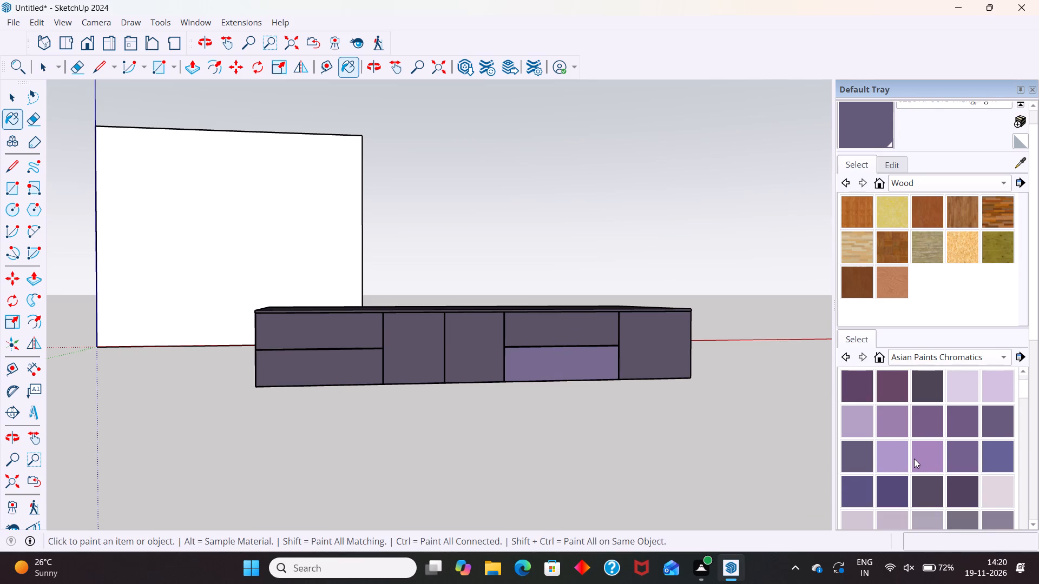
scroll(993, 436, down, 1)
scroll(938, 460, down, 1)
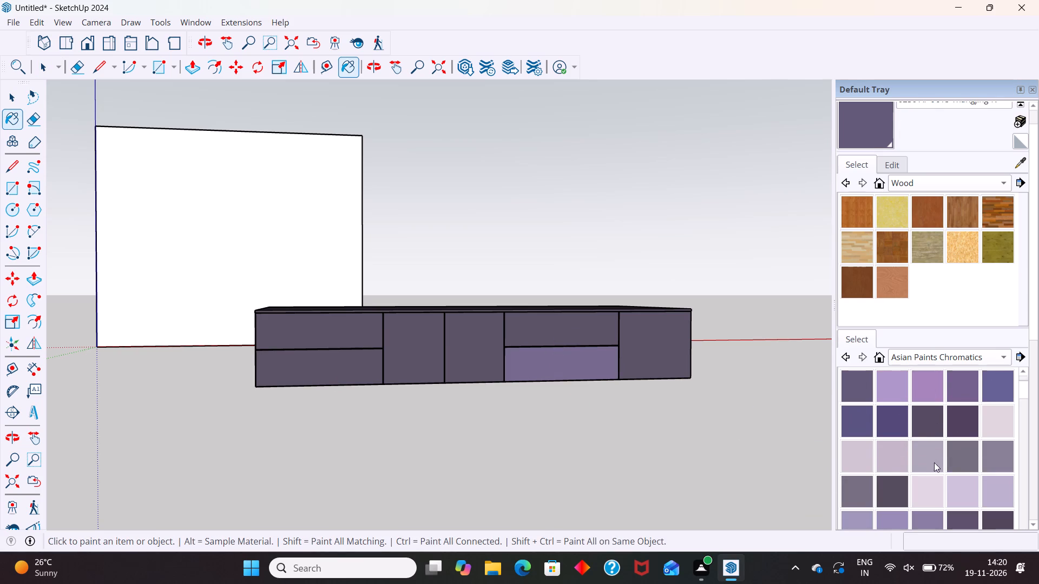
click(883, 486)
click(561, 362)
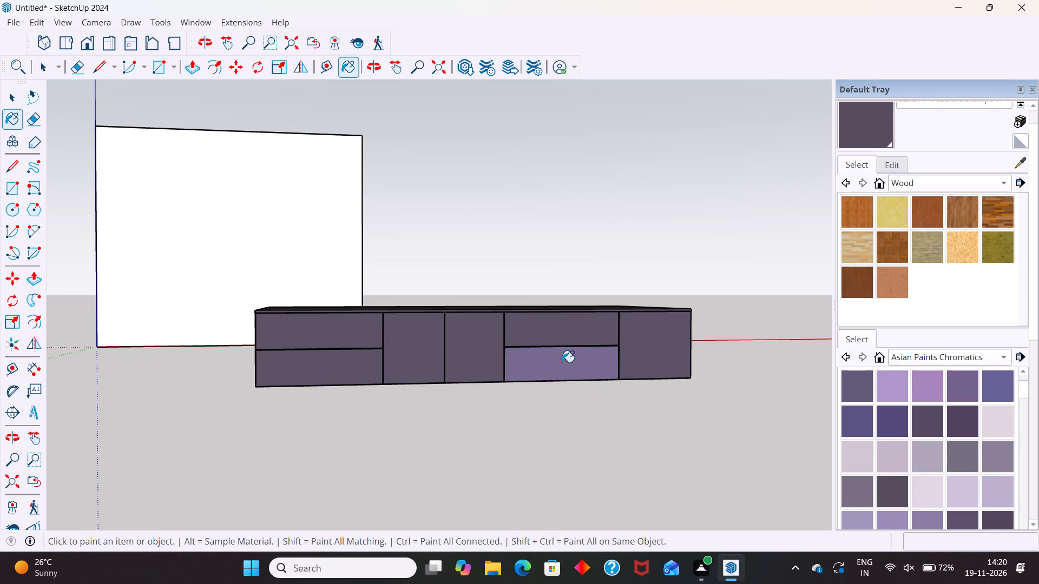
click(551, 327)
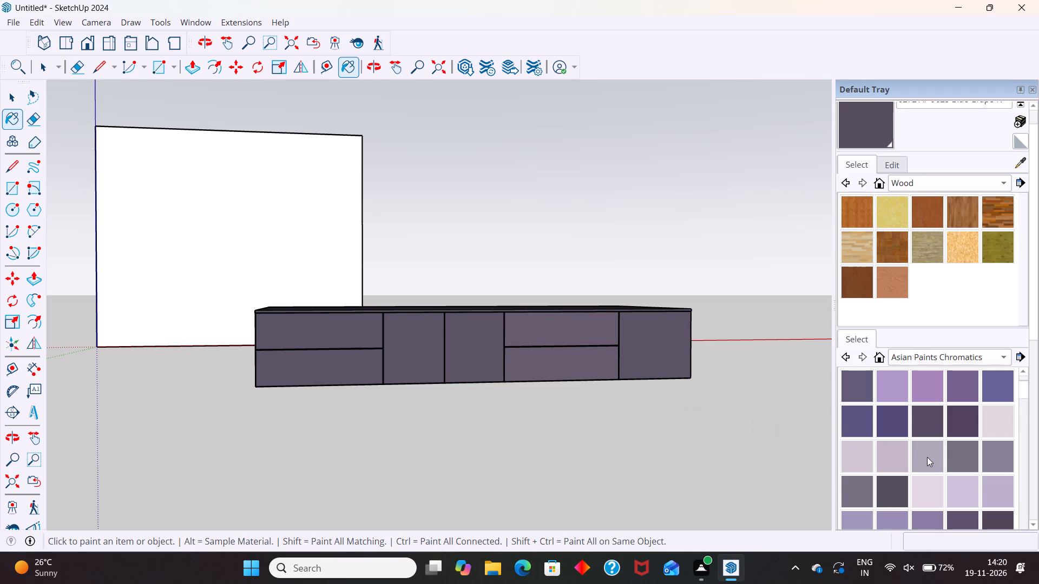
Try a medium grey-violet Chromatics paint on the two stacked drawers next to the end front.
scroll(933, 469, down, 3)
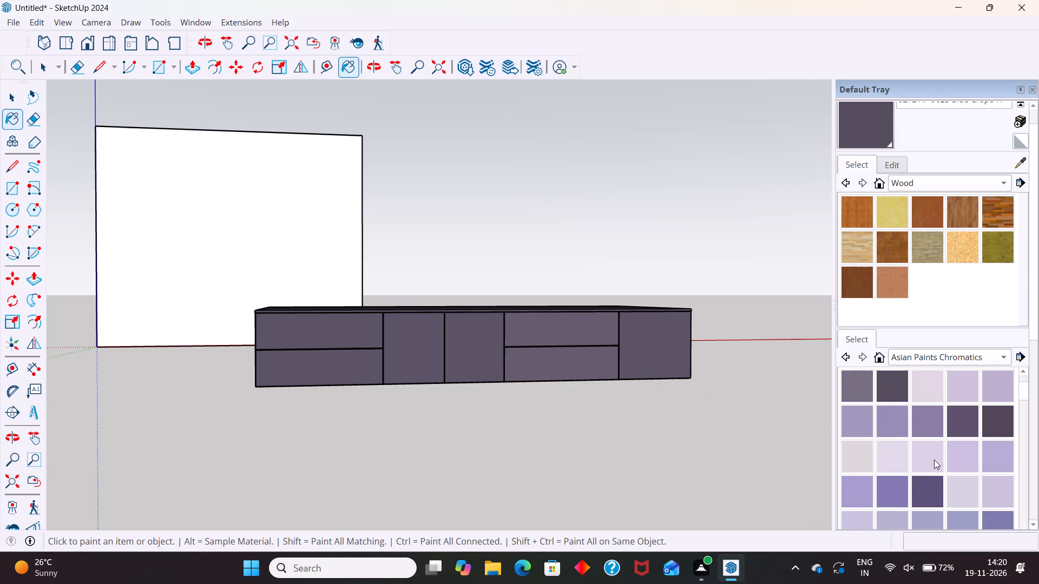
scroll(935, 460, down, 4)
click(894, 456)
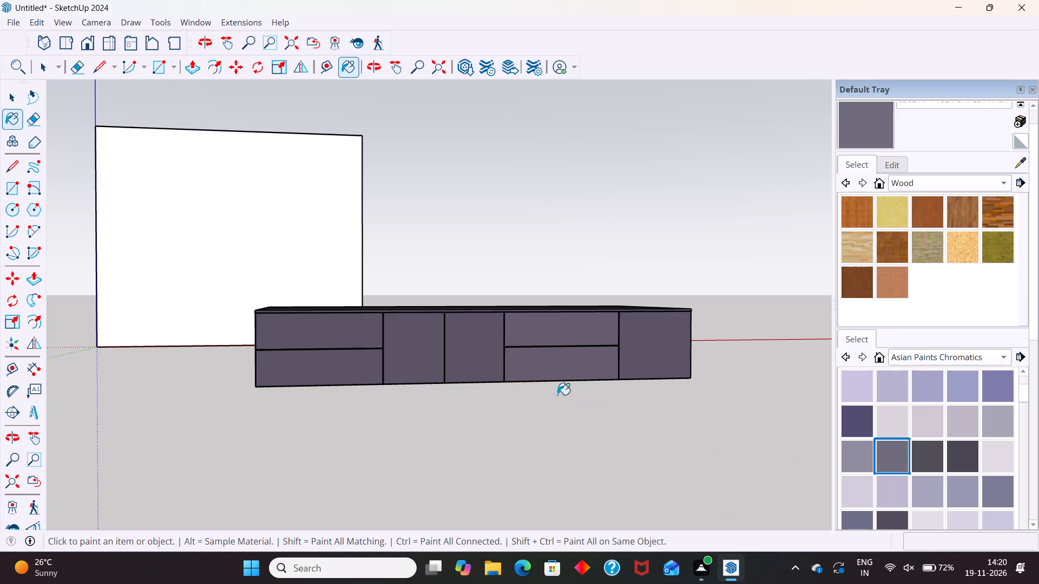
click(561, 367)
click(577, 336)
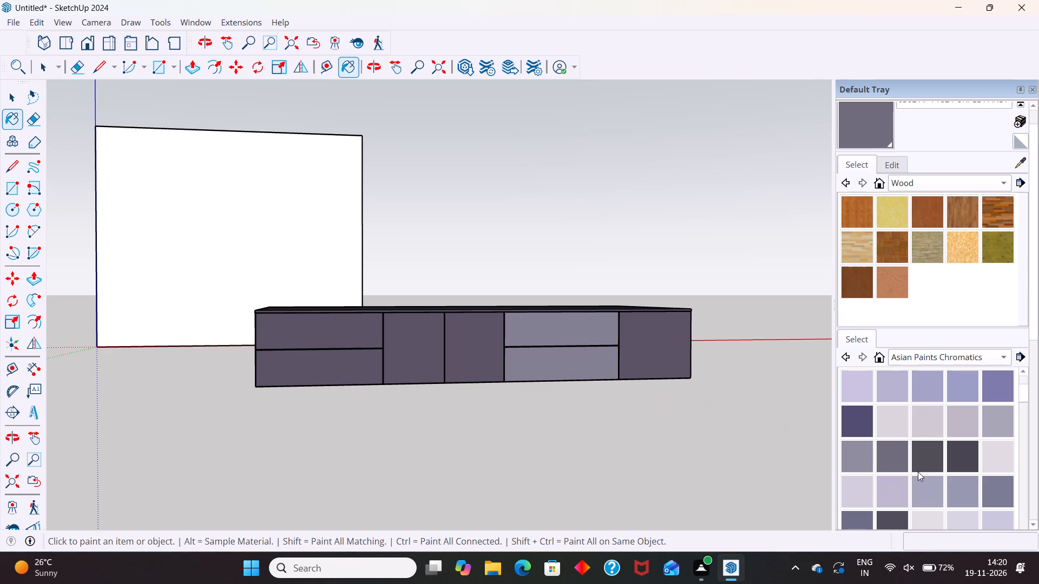
Paint all seven drawer and door fronts in a dark slate grey from the Chromatics collection.
scroll(918, 472, down, 1)
click(895, 486)
click(599, 367)
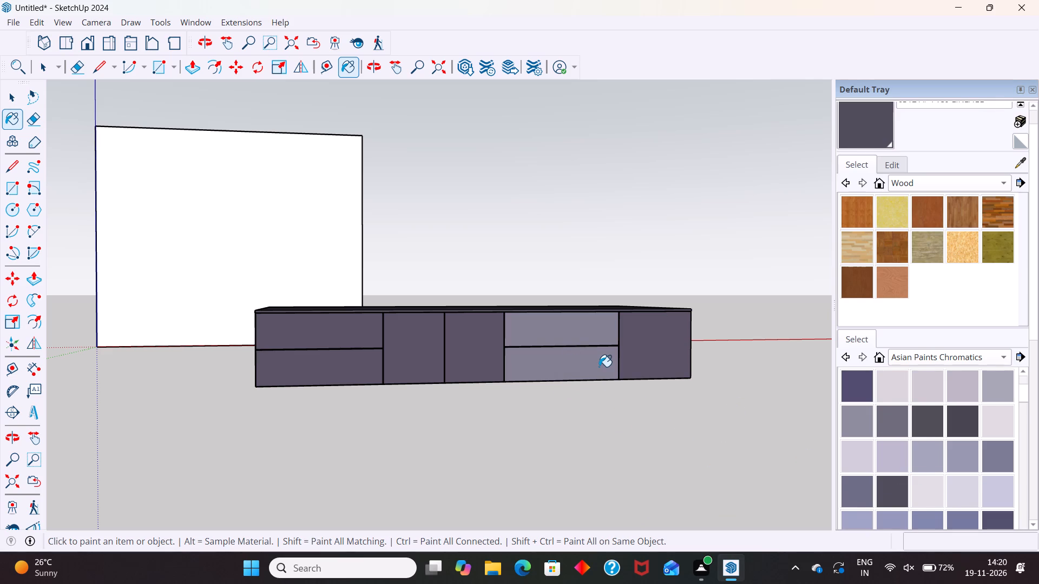
click(595, 331)
click(654, 350)
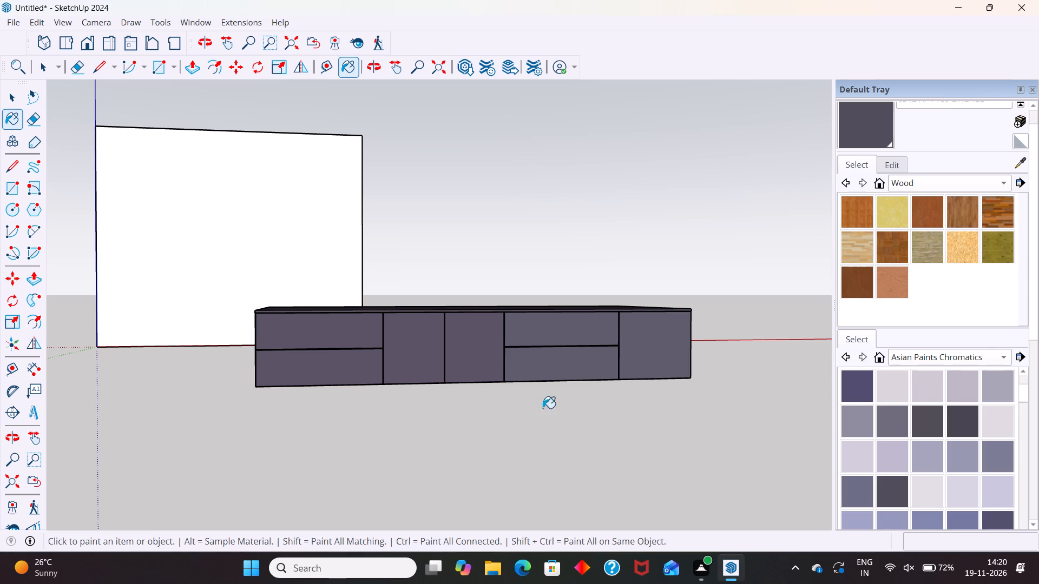
click(472, 364)
click(425, 367)
click(335, 367)
click(344, 347)
Paint the cabinet body, including its side and top, in the same dark slate grey.
middle_drag(279, 368, 455, 407)
click(325, 358)
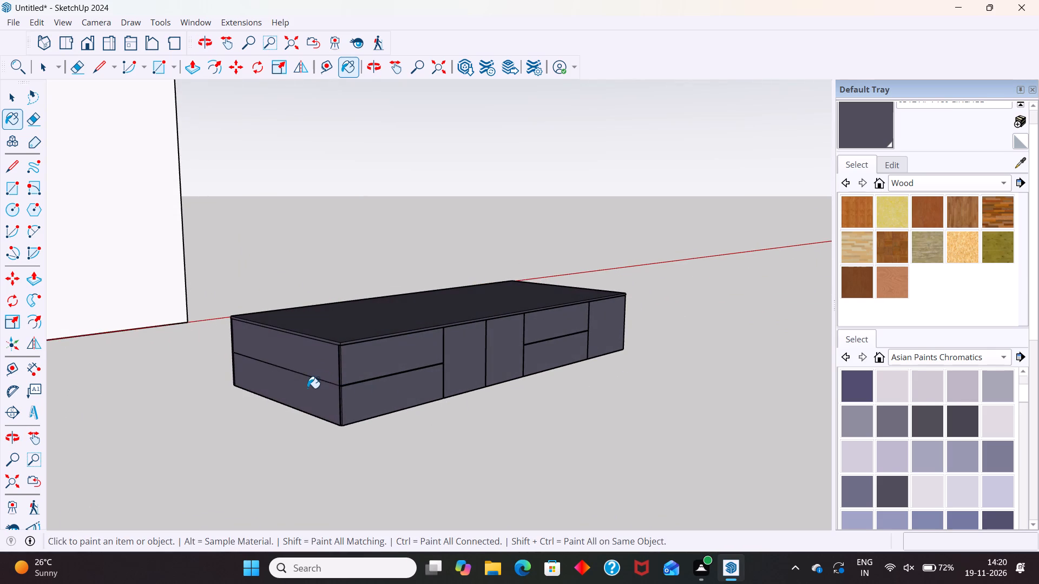
click(307, 388)
click(352, 330)
Examine the painted cabinet's fronts, top and sides, and its placement relative to the wall, from several angles.
middle_drag(528, 394, 178, 435)
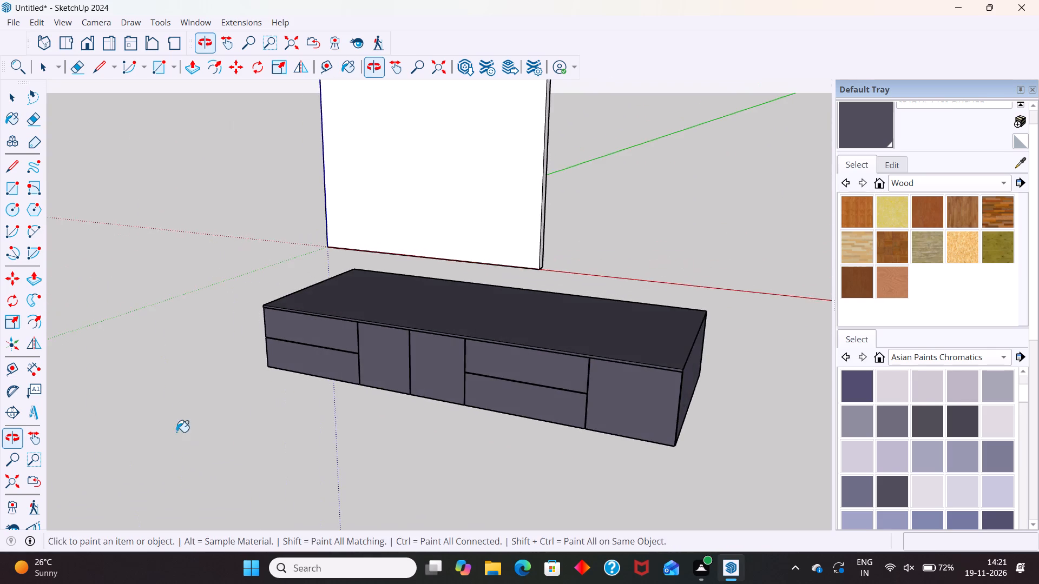
scroll(781, 469, up, 4)
middle_drag(607, 404, 501, 370)
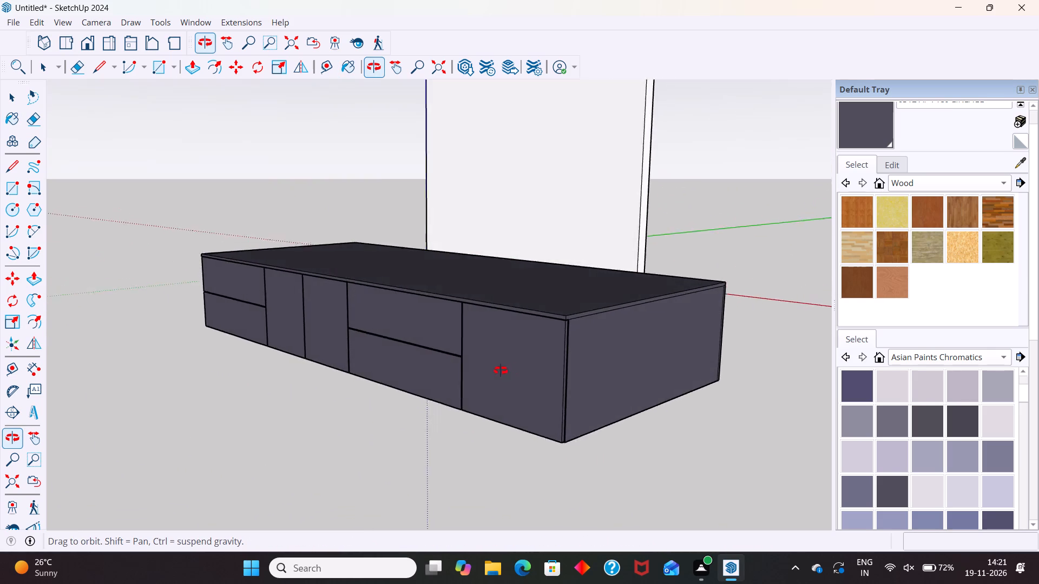
middle_drag(501, 370, 621, 324)
scroll(609, 364, down, 4)
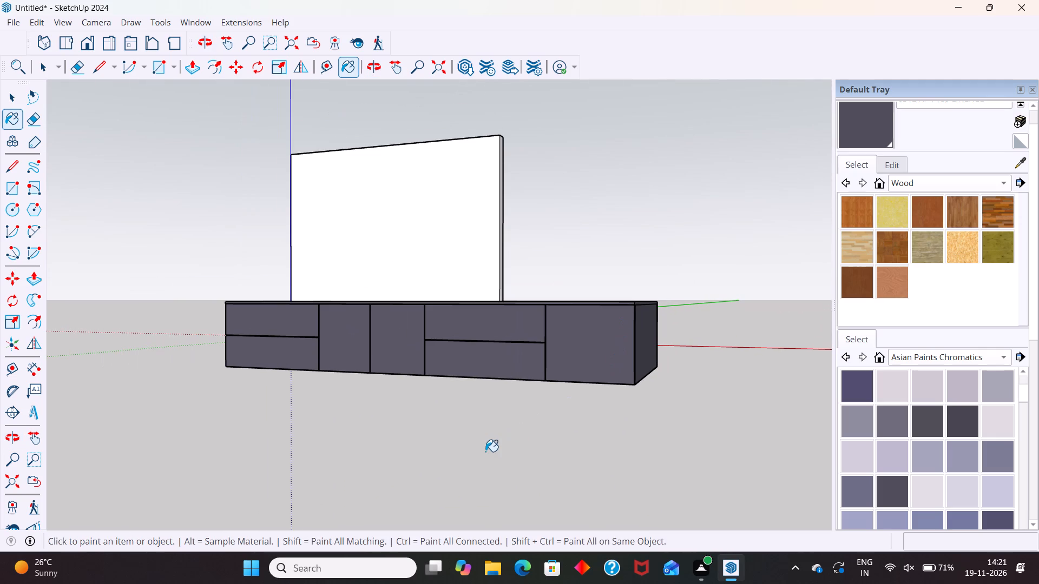
key(space)
middle_drag(428, 426, 520, 479)
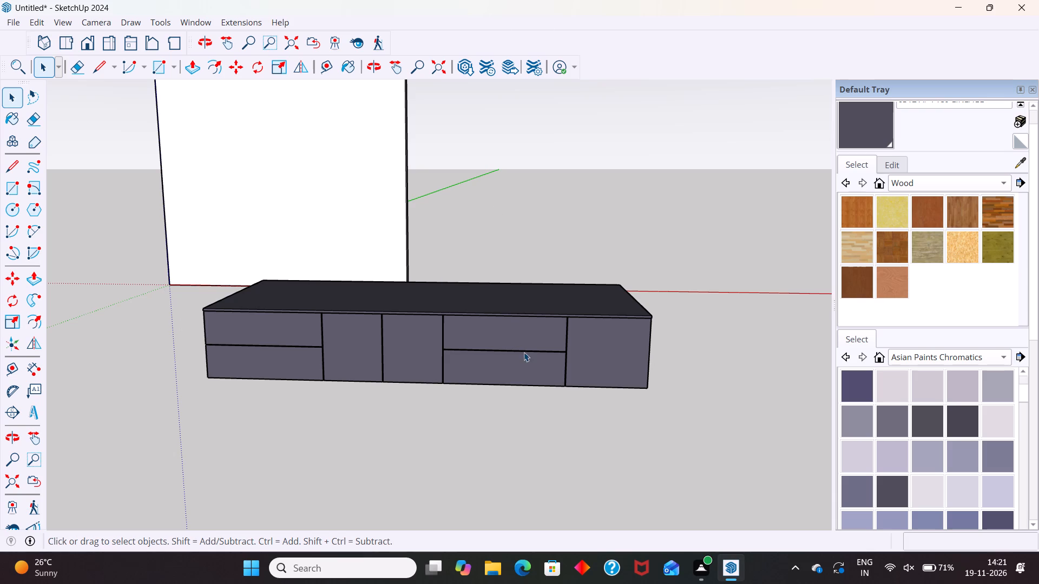
scroll(342, 315, down, 5)
middle_drag(588, 353, 330, 374)
scroll(342, 352, down, 3)
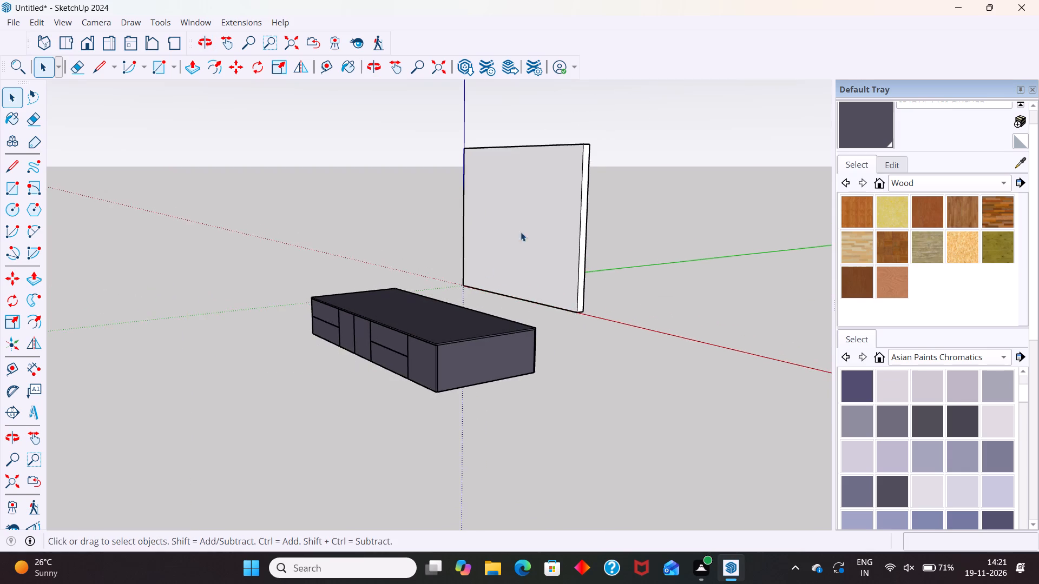
Paint the front face of the wall, inside its group, in a pale lilac-grey from the Asian Paints Chromatics collection.
scroll(527, 224, up, 4)
triple_click(563, 225)
click(564, 225)
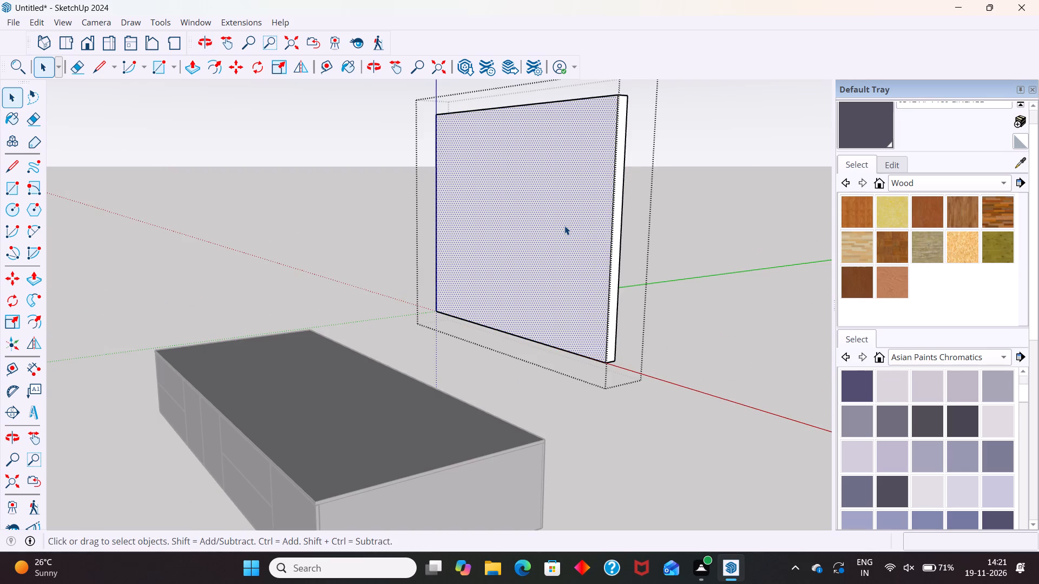
click(893, 390)
click(576, 235)
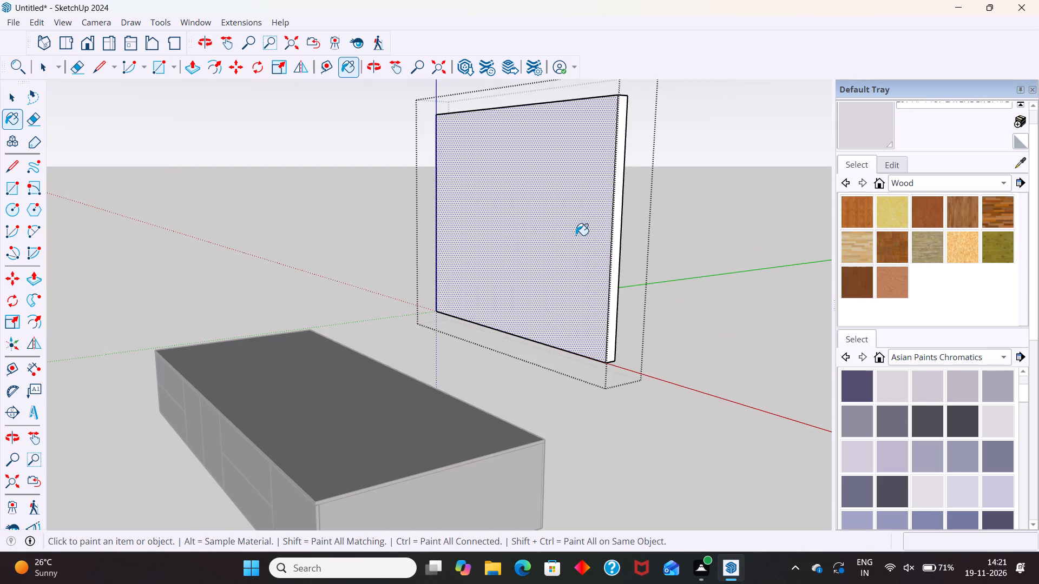
scroll(577, 246, down, 3)
click(686, 341)
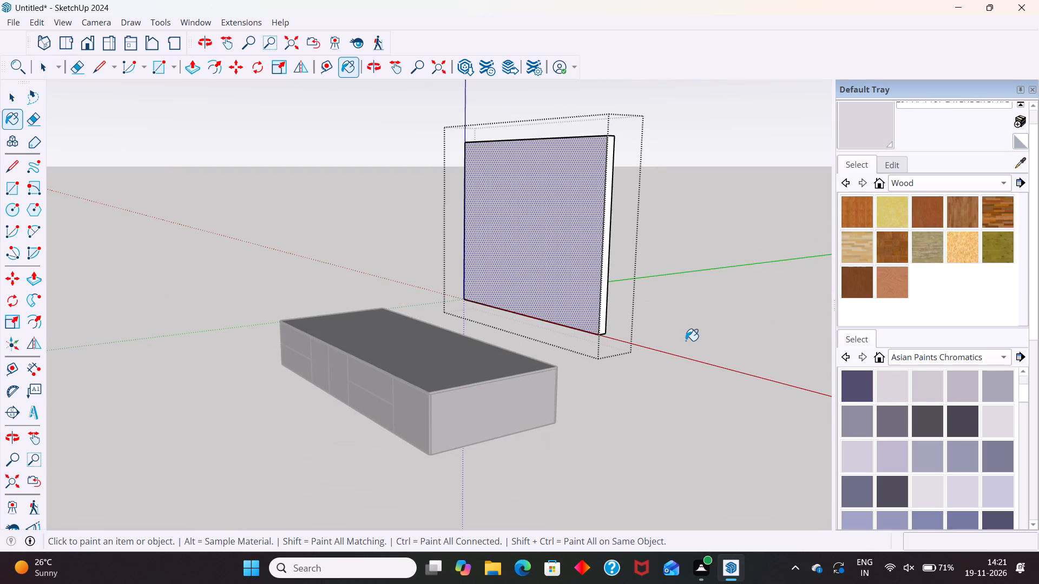
key(space)
click(668, 340)
middle_drag(594, 293, 653, 286)
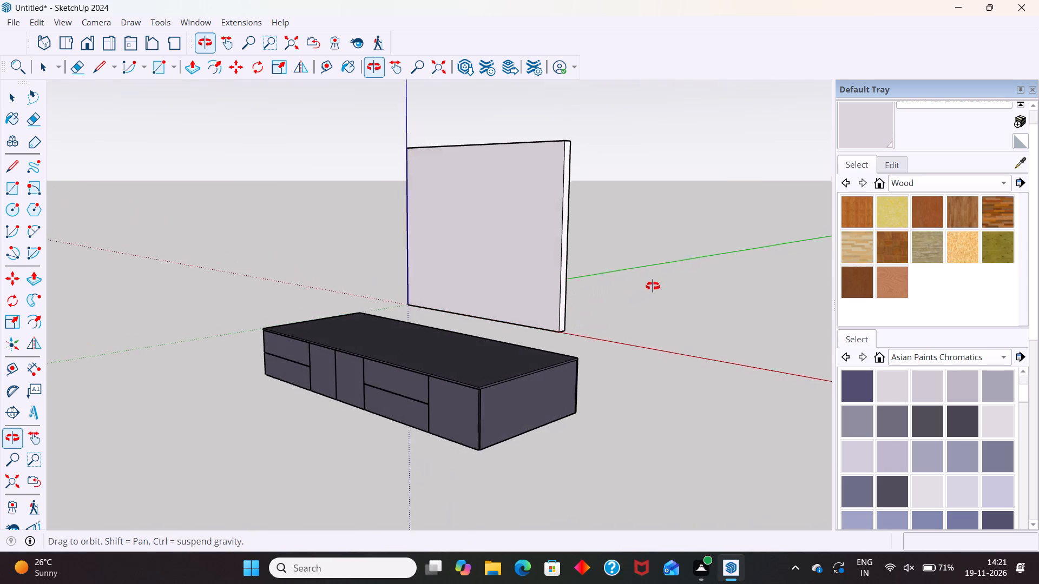
middle_drag(653, 286, 654, 285)
Apply the same pale lilac-grey to the wall's narrow end.
scroll(598, 293, up, 3)
middle_drag(579, 306, 424, 336)
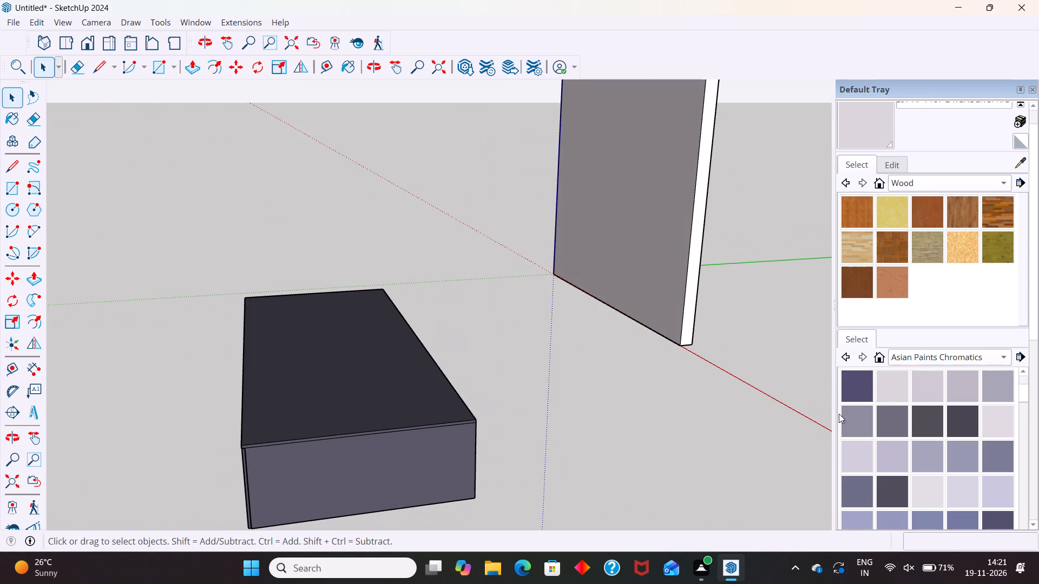
click(893, 379)
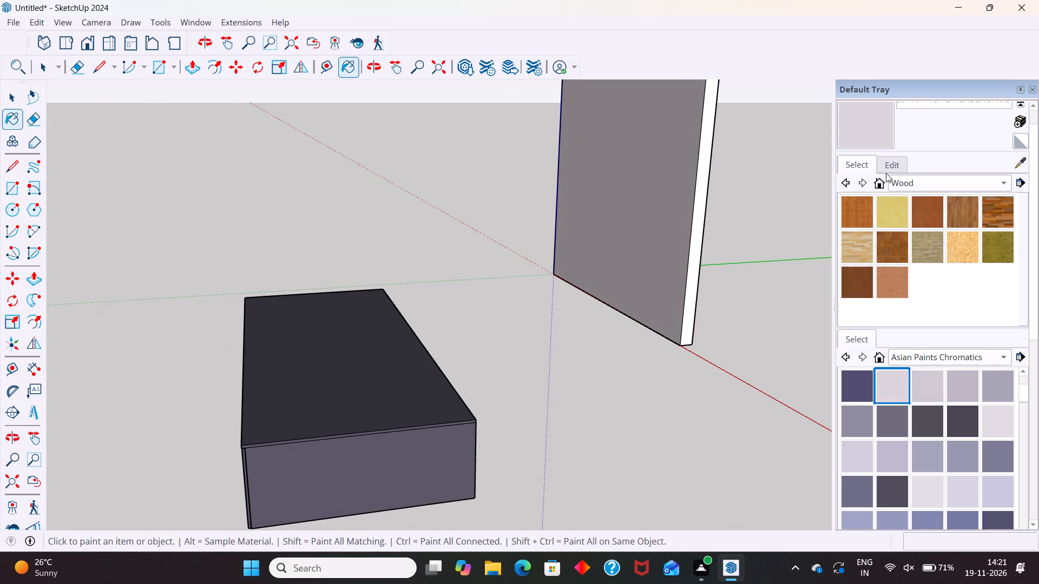
click(1019, 162)
click(654, 219)
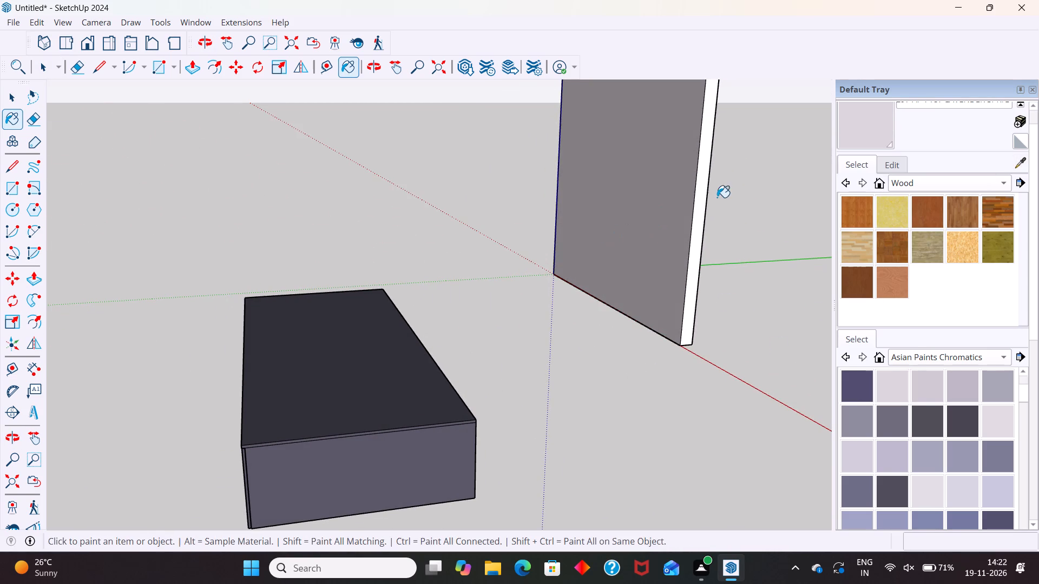
click(698, 194)
click(700, 194)
scroll(654, 290, down, 7)
scroll(691, 209, up, 9)
click(685, 187)
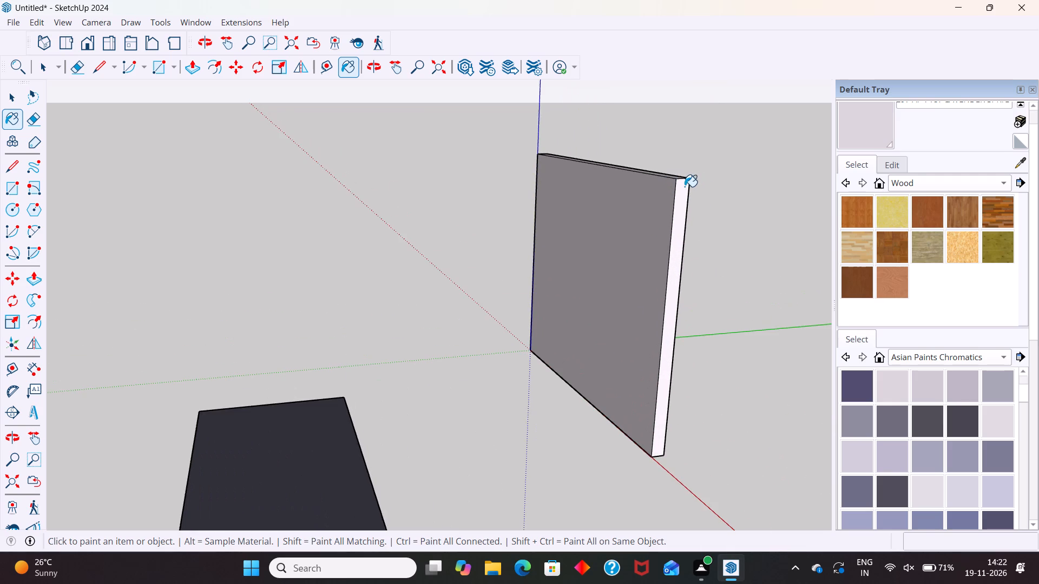
Sample the pale lilac-grey and paint the wall's front, end and back faces with it inside the wall group.
key(space)
double_click(642, 229)
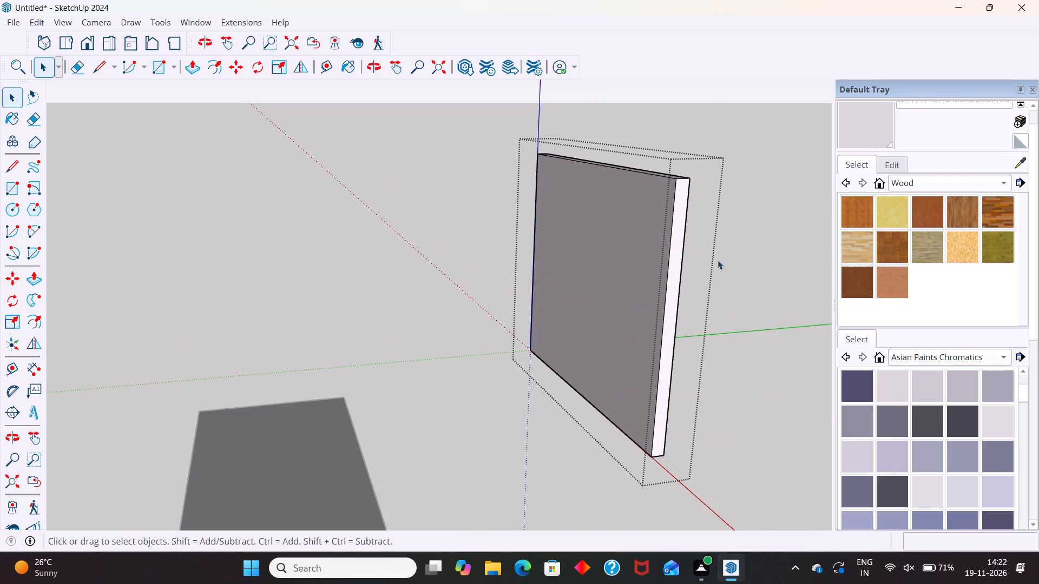
middle_drag(722, 263, 595, 305)
click(1020, 160)
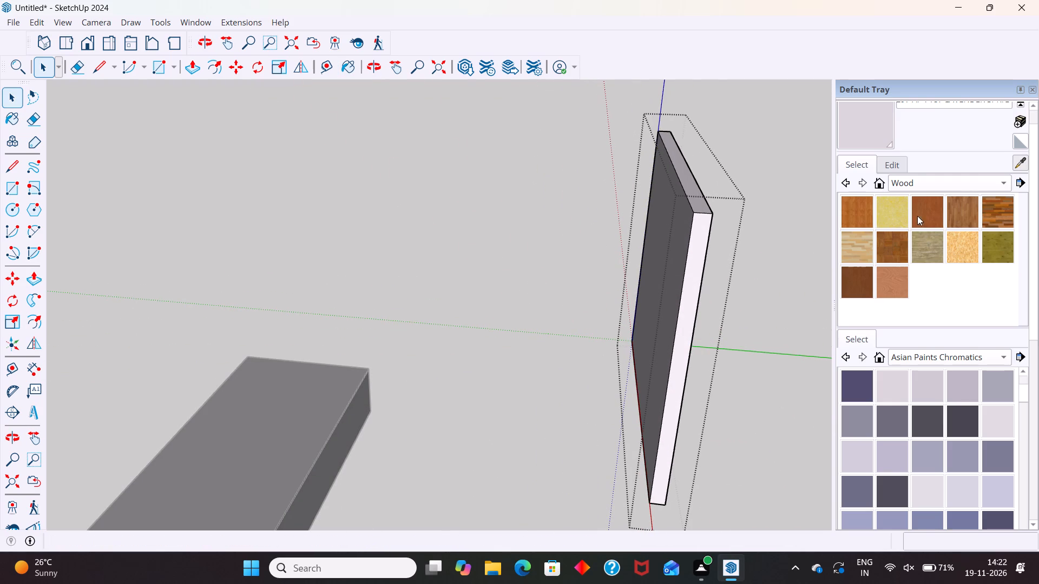
middle_drag(646, 289, 817, 291)
click(616, 233)
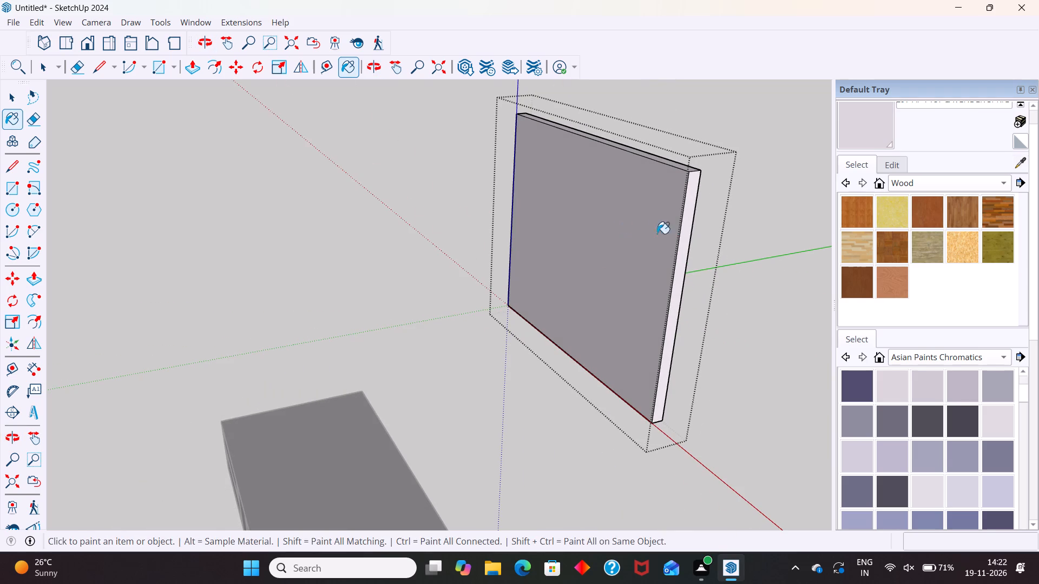
middle_drag(709, 231, 614, 273)
click(720, 227)
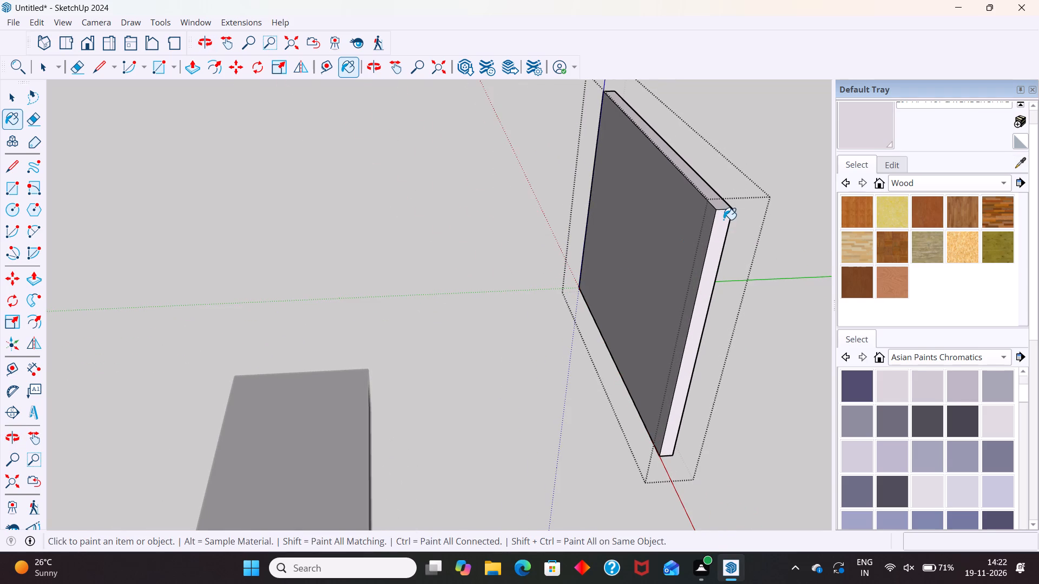
click(724, 220)
scroll(740, 235, up, 13)
middle_drag(691, 220, 489, 235)
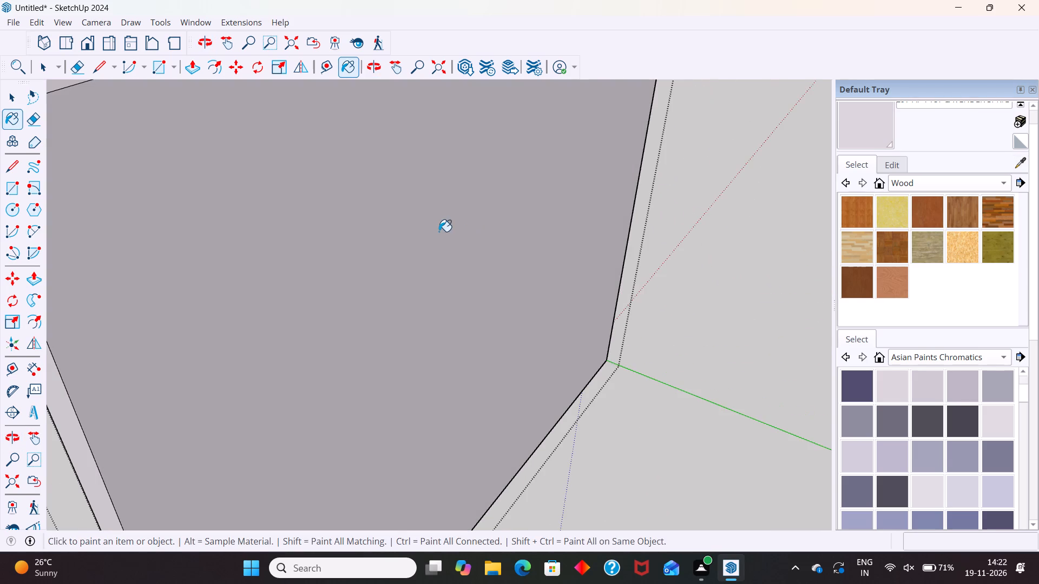
click(439, 230)
scroll(543, 261, down, 13)
key(space)
click(662, 376)
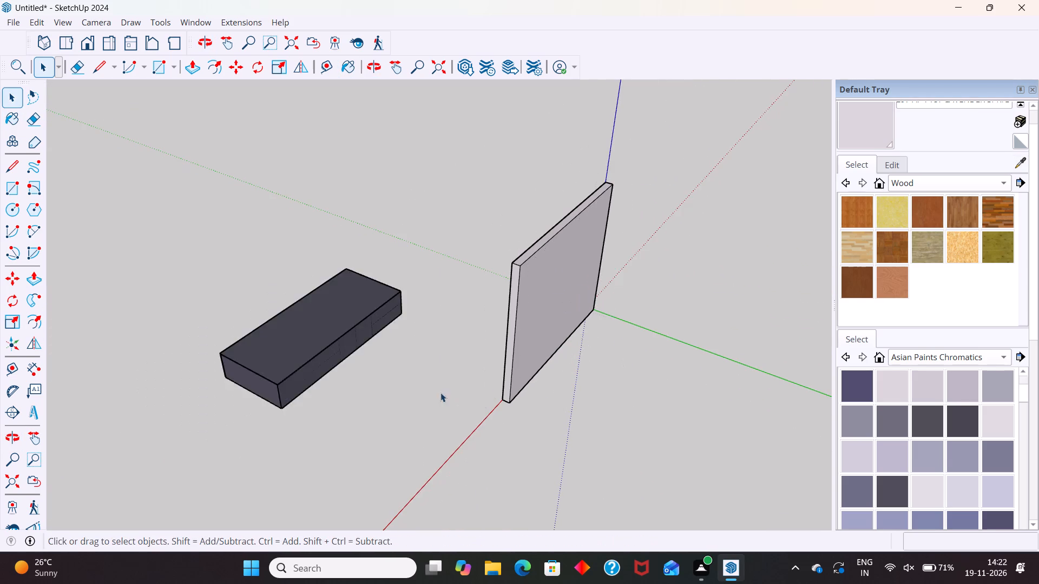
Move the whole cabinet with its fronts about 4144 mm by its lower rear corner, placing it against the wall's base.
middle_drag(465, 394, 731, 379)
scroll(538, 288, up, 6)
middle_drag(584, 317, 654, 301)
scroll(657, 291, down, 4)
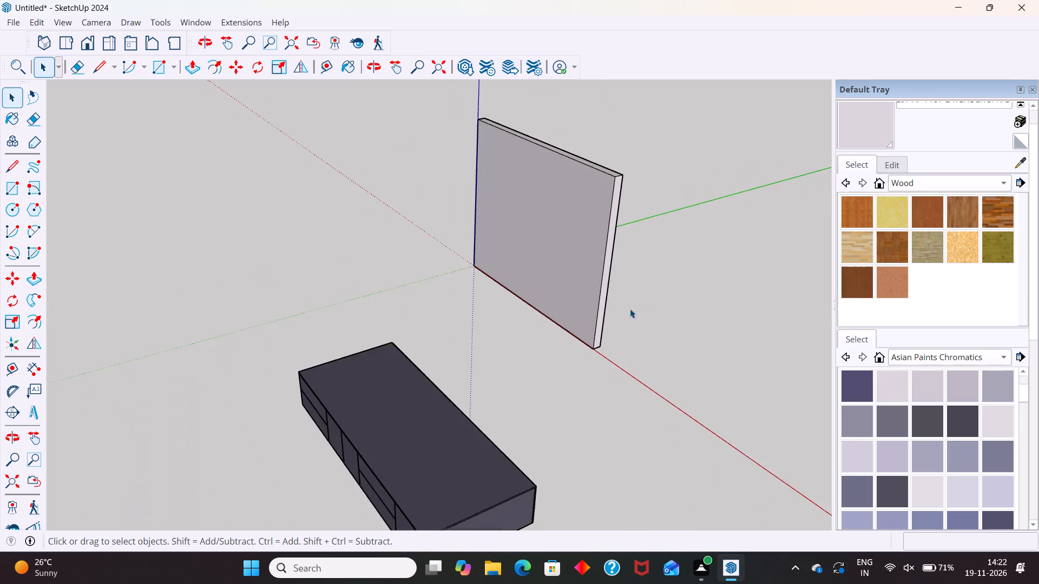
scroll(630, 309, down, 9)
drag(422, 273, 654, 460)
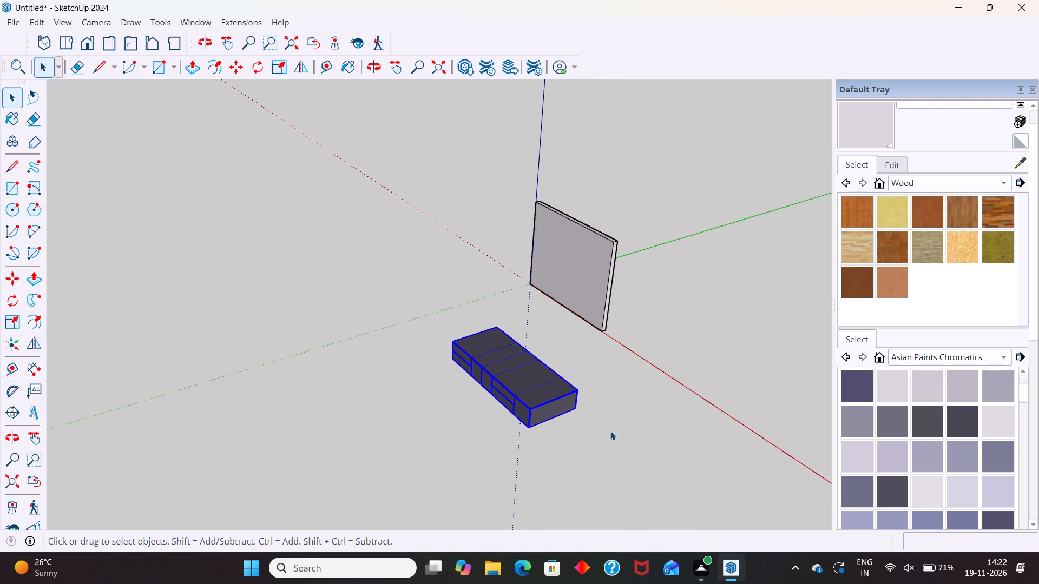
key(m)
scroll(568, 420, up, 10)
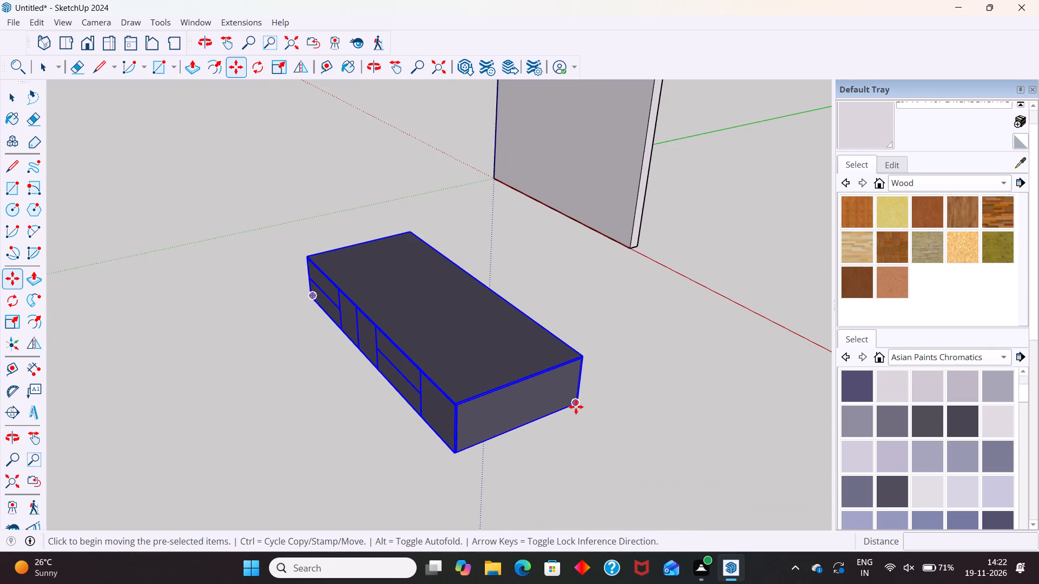
click(577, 402)
click(625, 245)
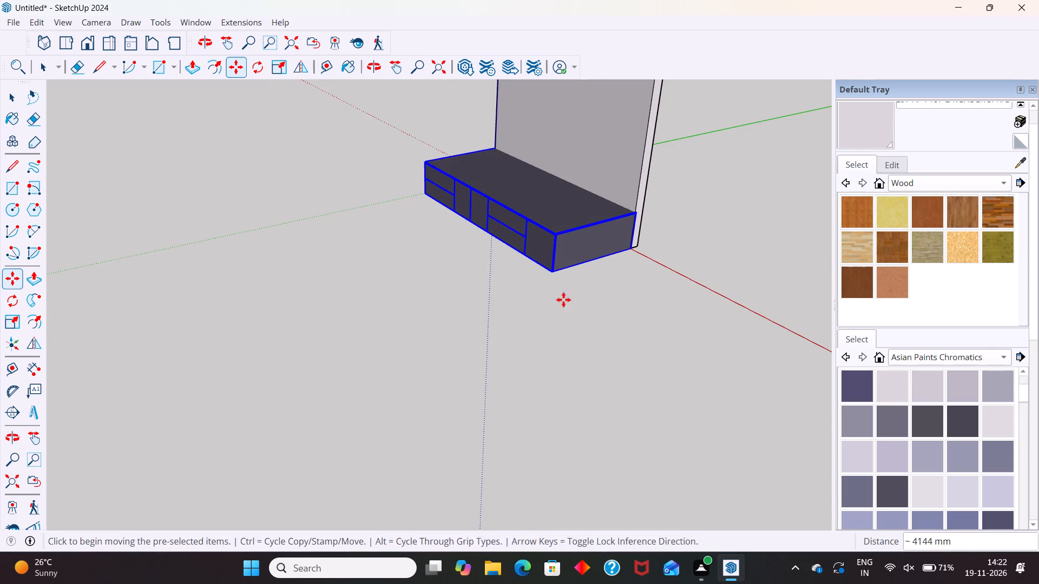
key(space)
scroll(550, 337, down, 7)
middle_drag(530, 362, 678, 321)
click(499, 375)
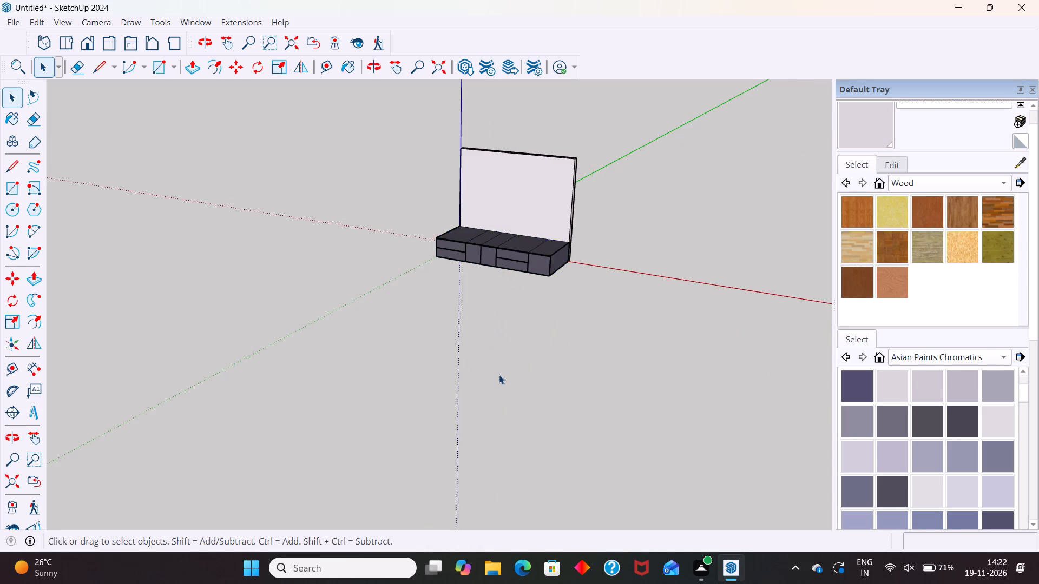
Select the cabinet body and all seven fronts and shift them about 18 mm so the lower rear corner meets the wall's lower corner.
middle_drag(402, 322, 569, 281)
scroll(464, 217, up, 6)
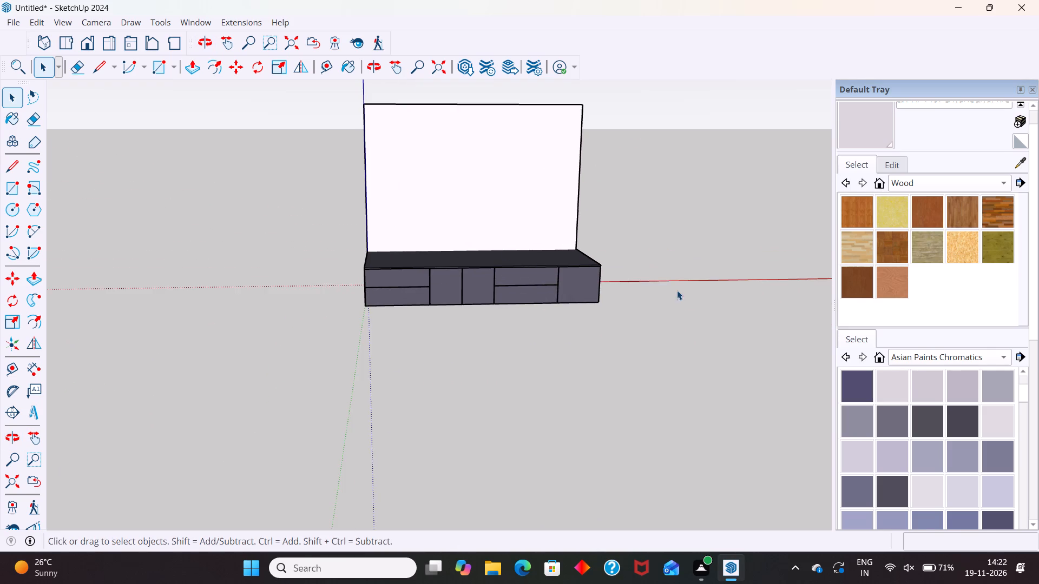
scroll(678, 290, up, 1)
middle_drag(676, 290, 308, 333)
scroll(600, 318, up, 10)
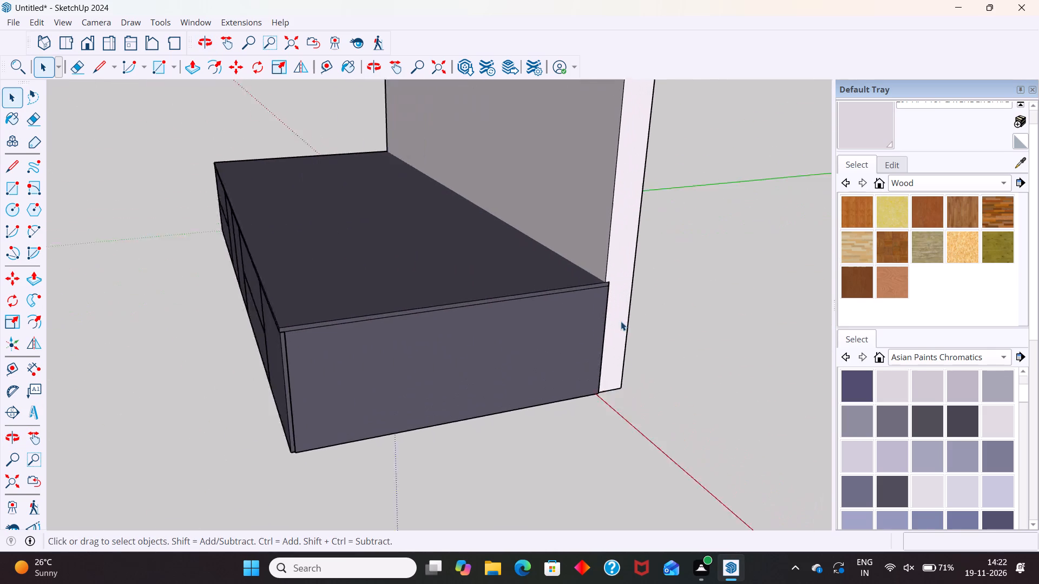
scroll(621, 321, up, 5)
click(573, 424)
scroll(635, 392, down, 5)
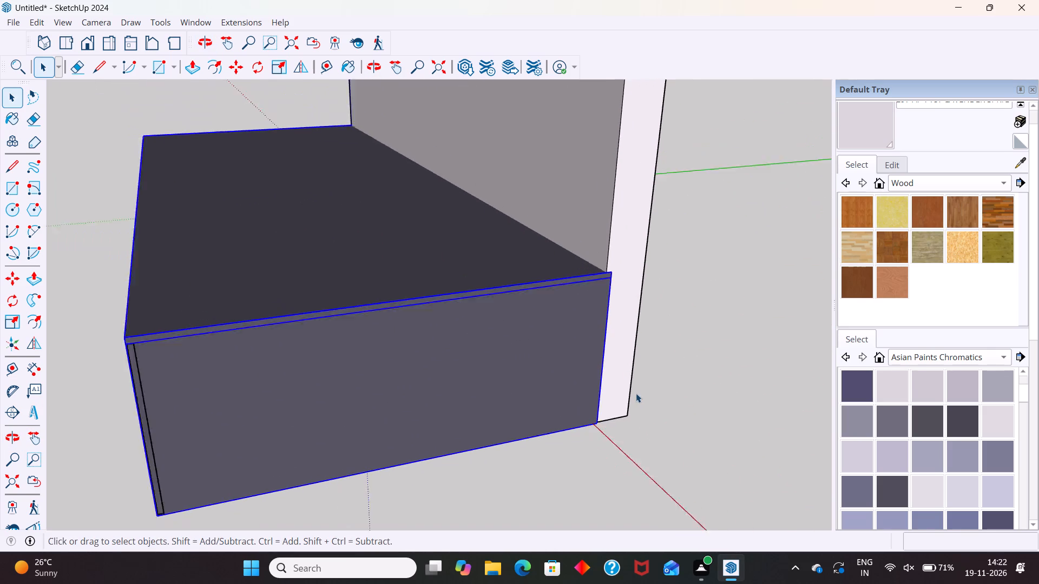
scroll(636, 393, down, 6)
middle_drag(377, 326, 458, 327)
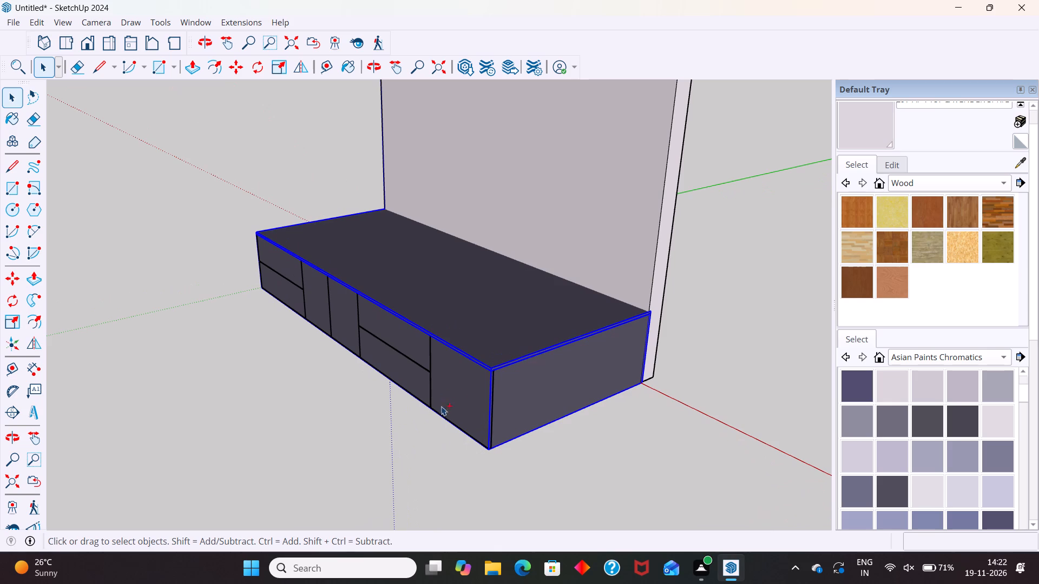
ctrl+click(464, 384)
ctrl+click(403, 346)
ctrl+click(394, 357)
ctrl+click(336, 326)
ctrl+click(320, 313)
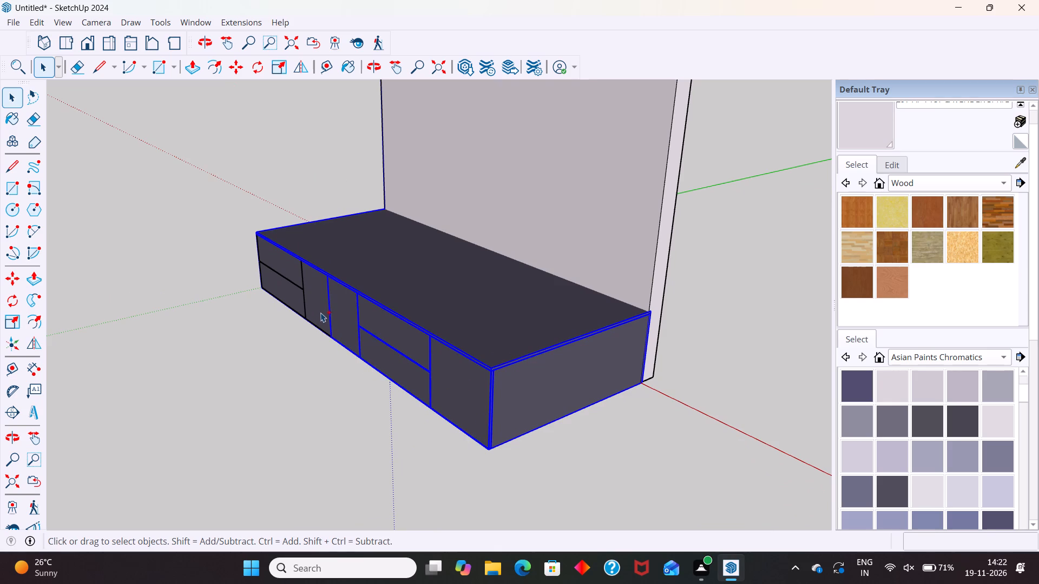
ctrl+click(268, 294)
ctrl+click(280, 270)
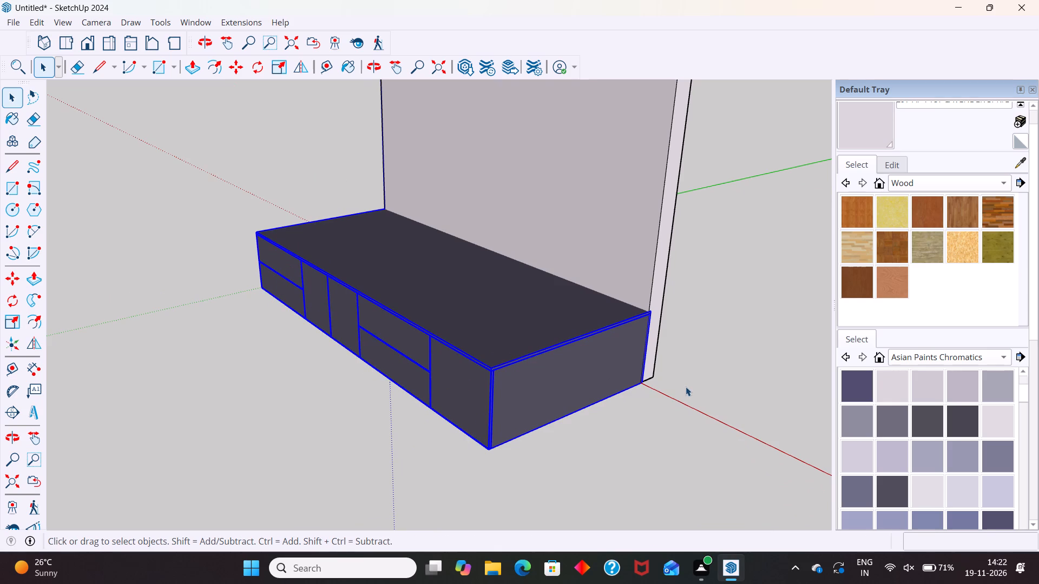
key(m)
scroll(680, 379, up, 10)
scroll(608, 262, up, 4)
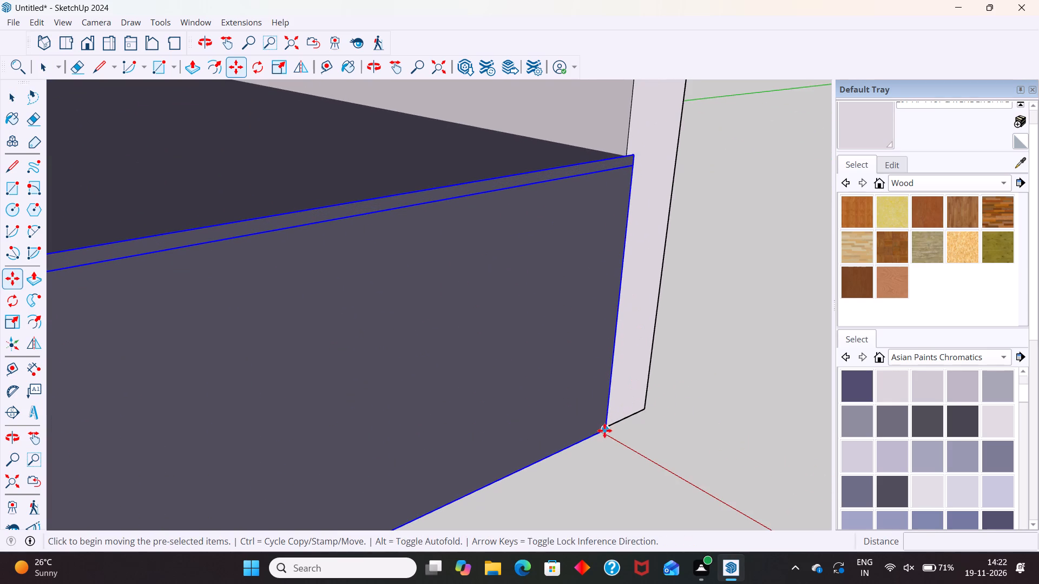
click(606, 429)
click(606, 432)
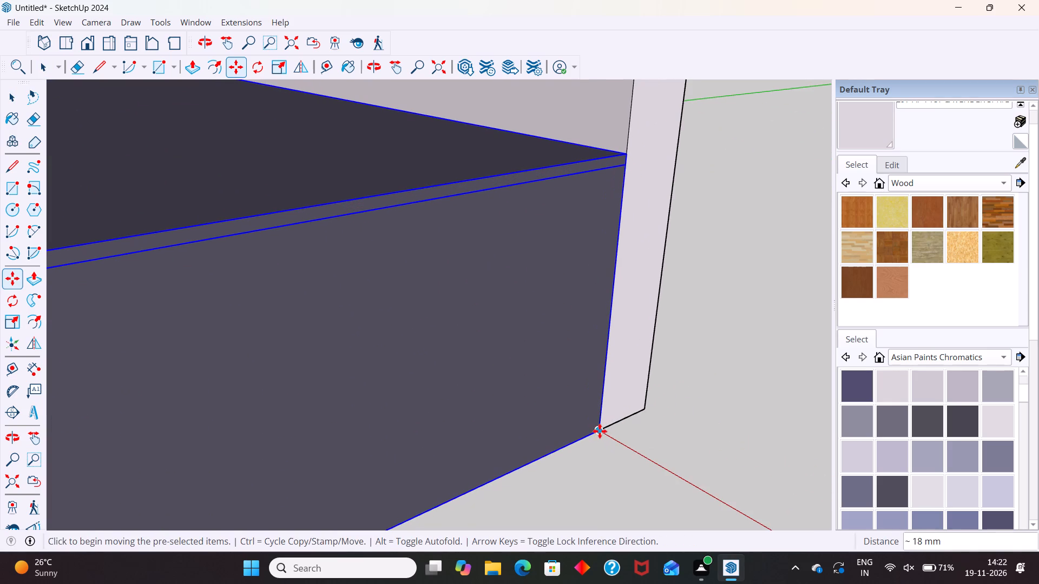
Raise the selected cabinet and its fronts 100 mm along the vertical axis.
click(599, 429)
key(Up)
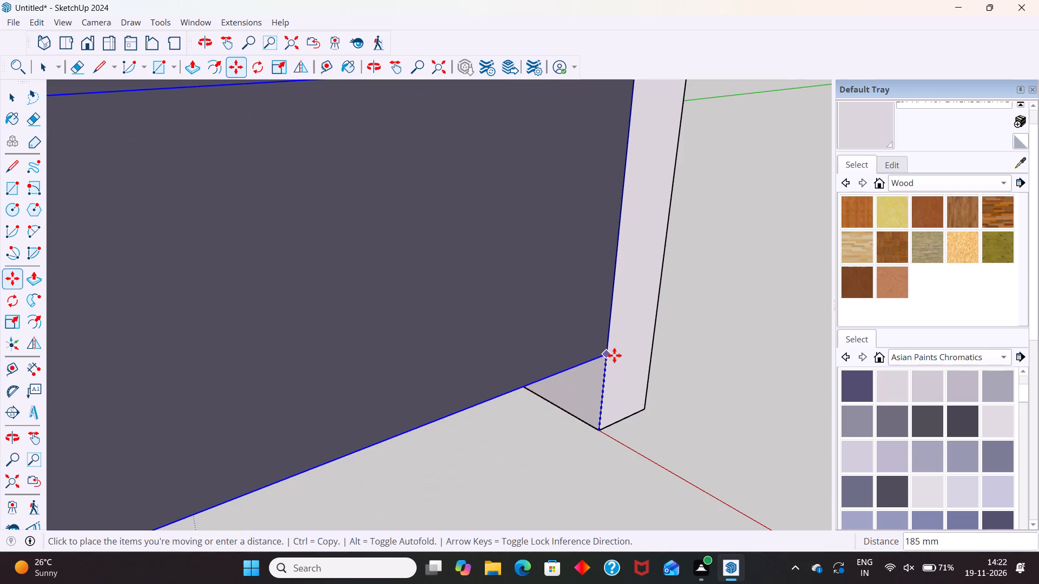
text(100)
key(Return)
key(space)
click(692, 363)
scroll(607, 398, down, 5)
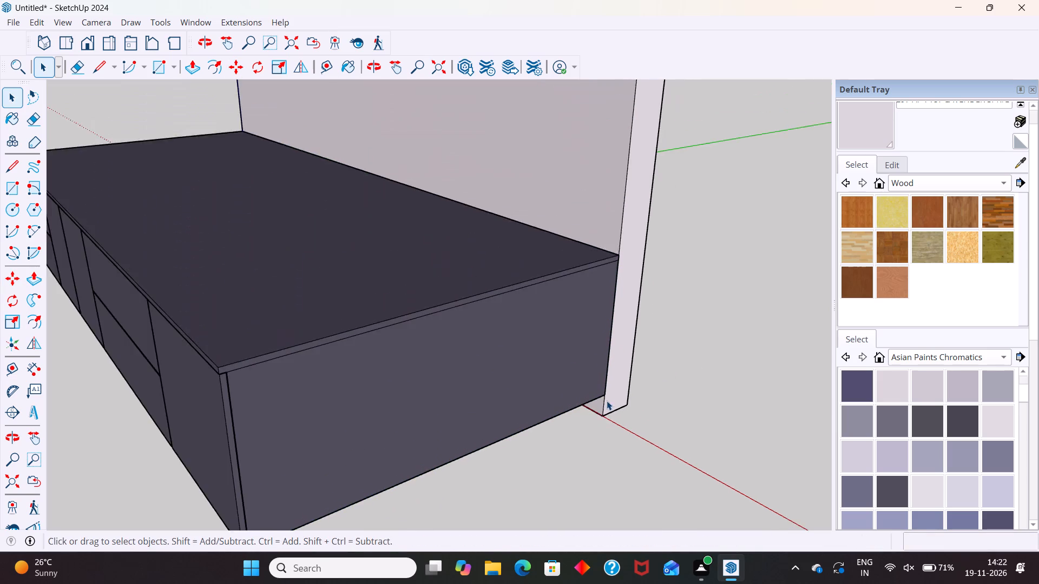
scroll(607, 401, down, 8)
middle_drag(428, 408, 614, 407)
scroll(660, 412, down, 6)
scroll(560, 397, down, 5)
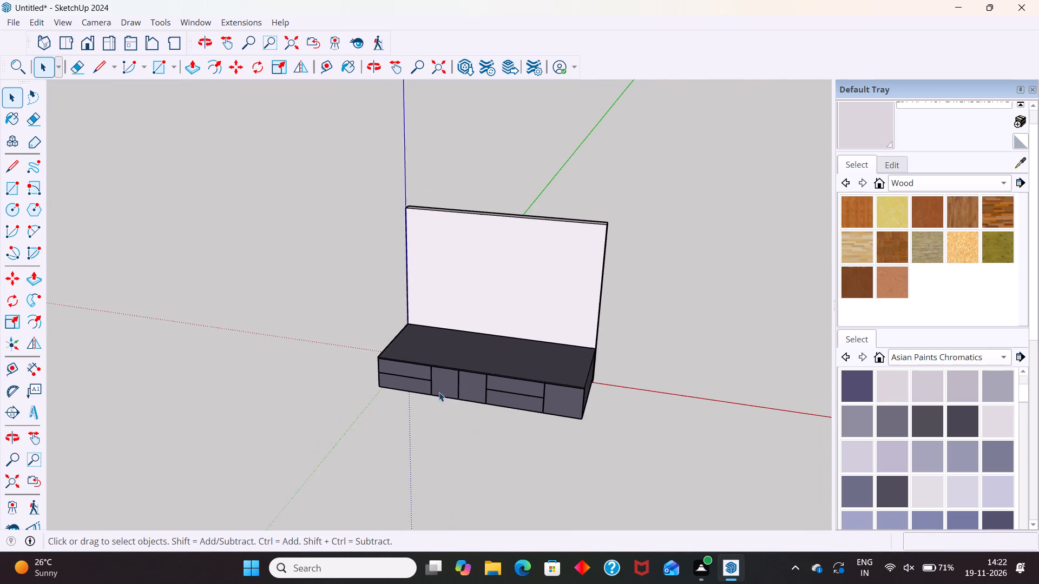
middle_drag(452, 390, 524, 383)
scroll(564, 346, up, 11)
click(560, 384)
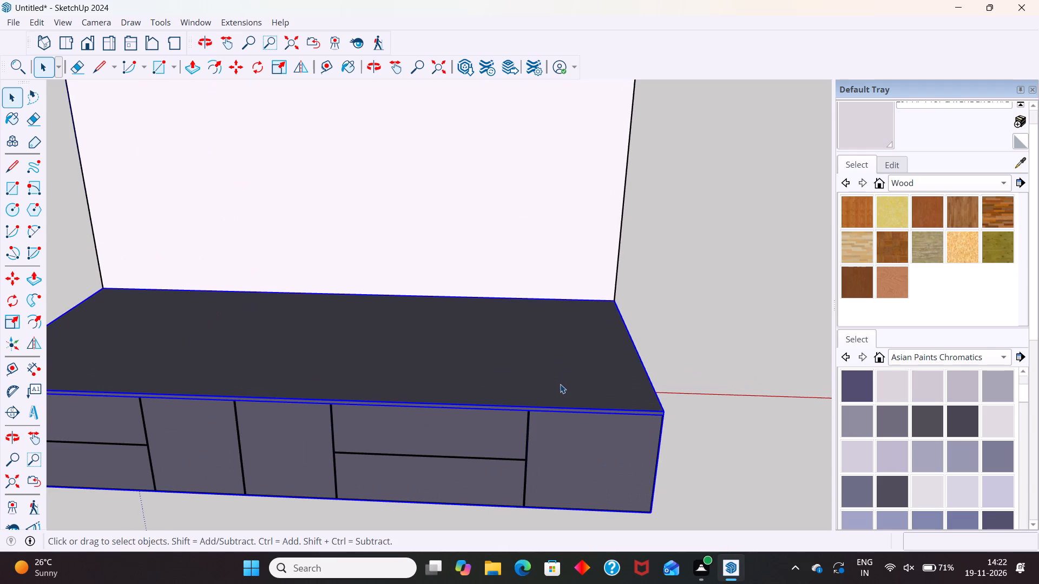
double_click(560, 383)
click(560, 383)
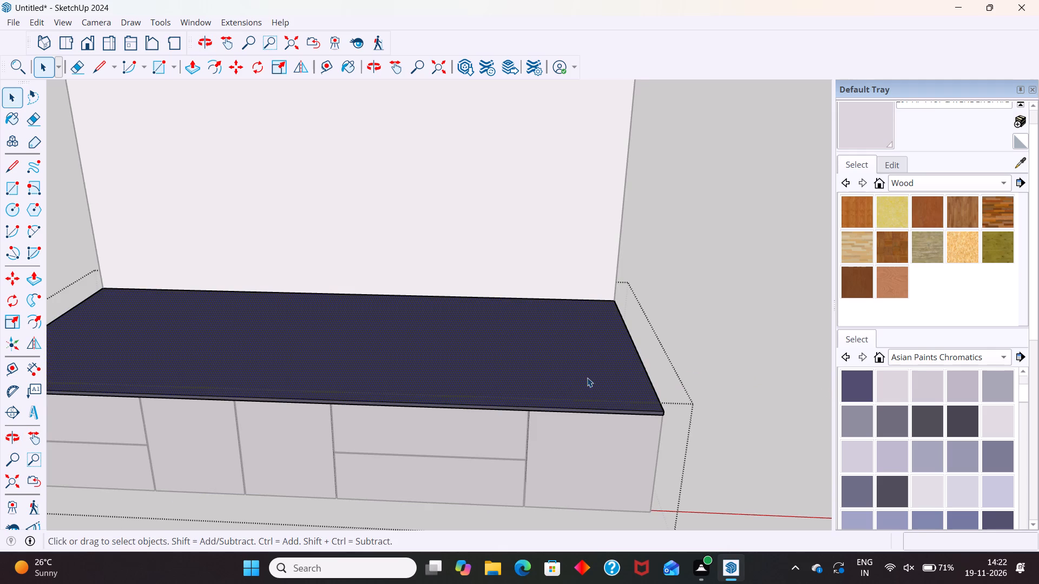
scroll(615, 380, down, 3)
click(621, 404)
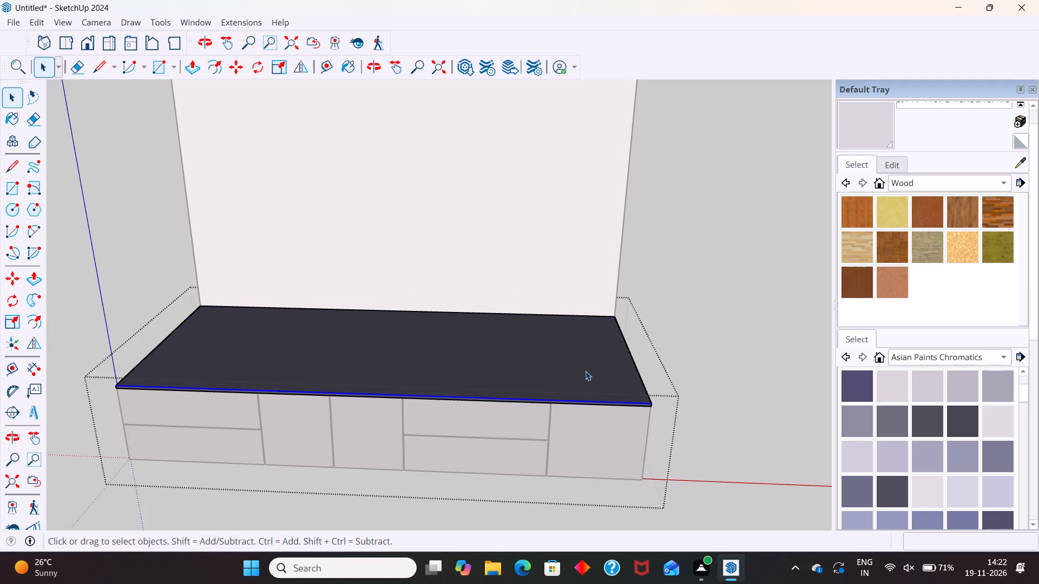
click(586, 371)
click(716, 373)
Paint the cabinet body group with the light grey-white marble from the Stone materials, leaving its separate fronts unpainted.
click(582, 380)
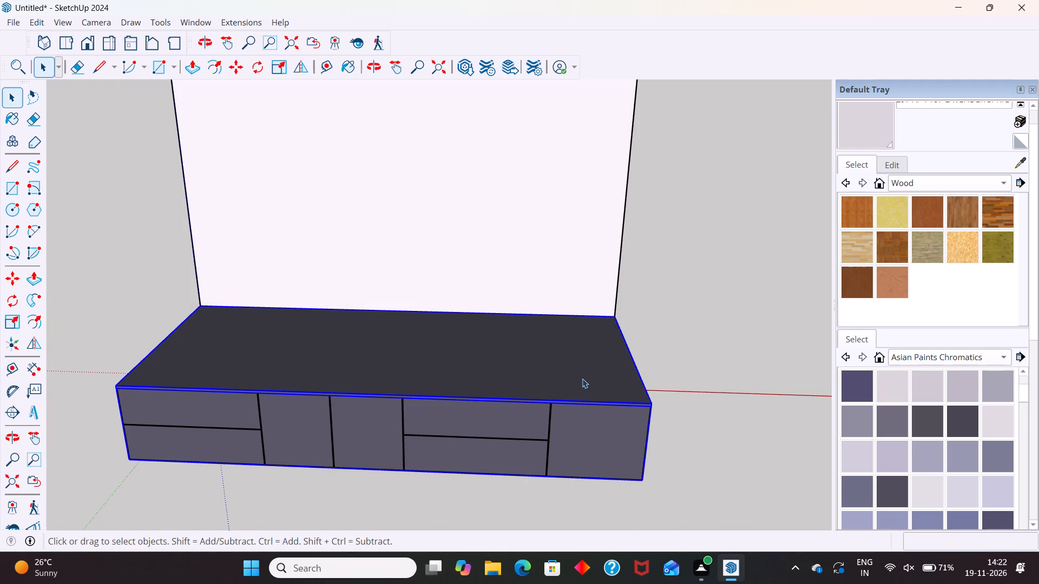
middle_drag(696, 405, 482, 334)
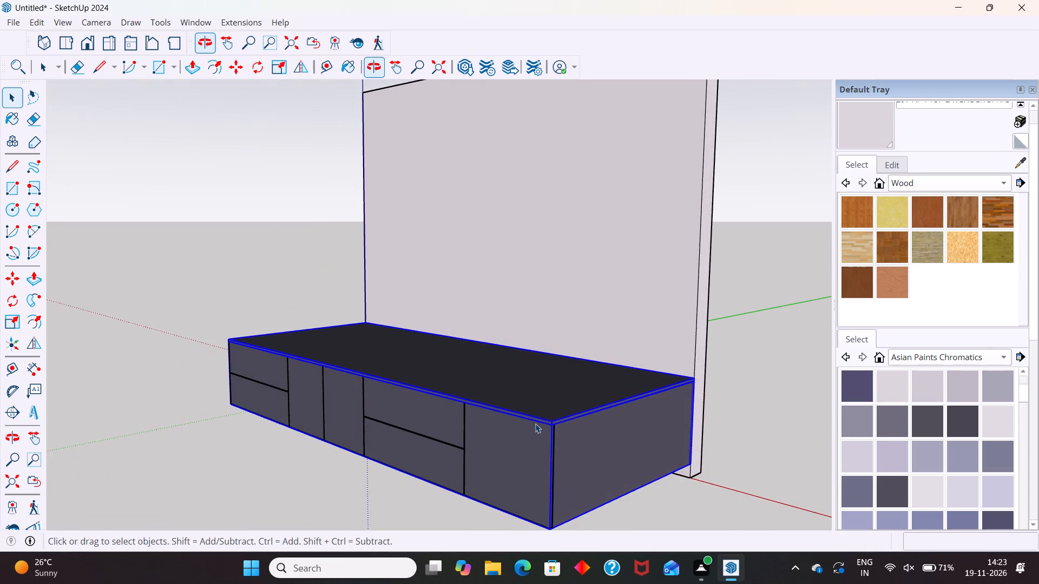
scroll(537, 426, up, 7)
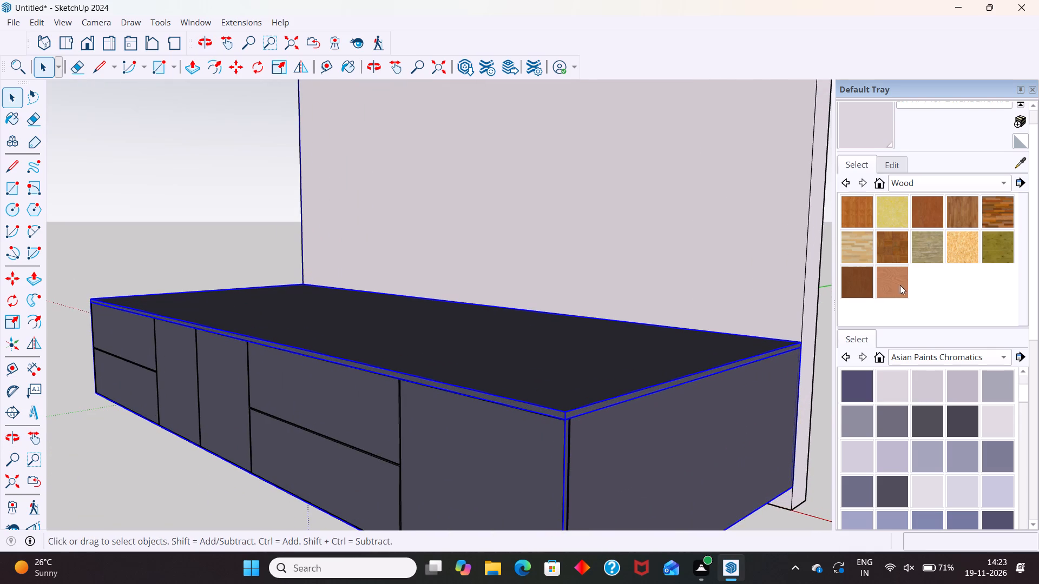
click(927, 184)
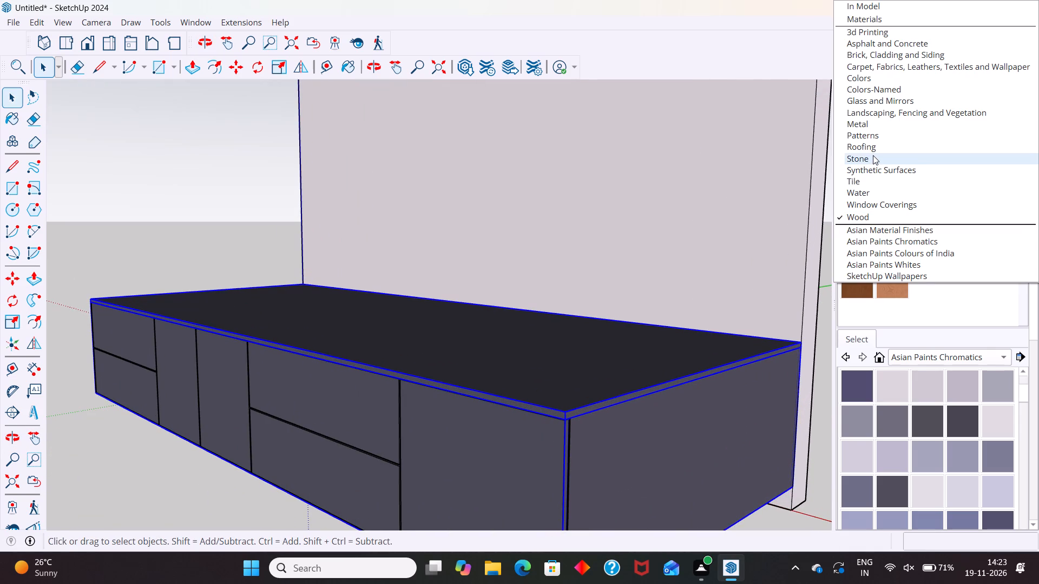
click(873, 155)
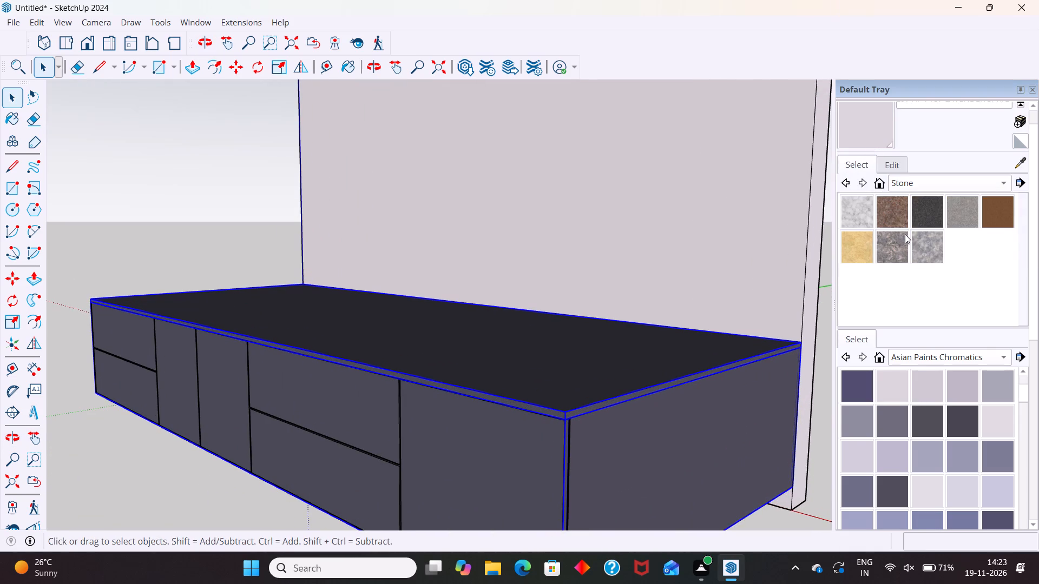
click(856, 217)
click(571, 371)
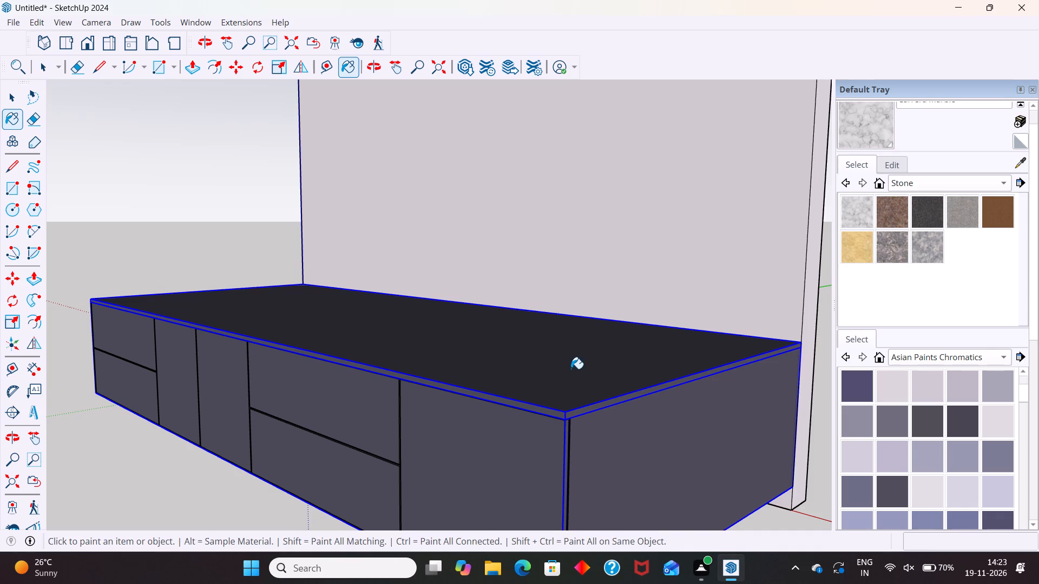
scroll(587, 364, down, 5)
middle_drag(579, 381, 812, 352)
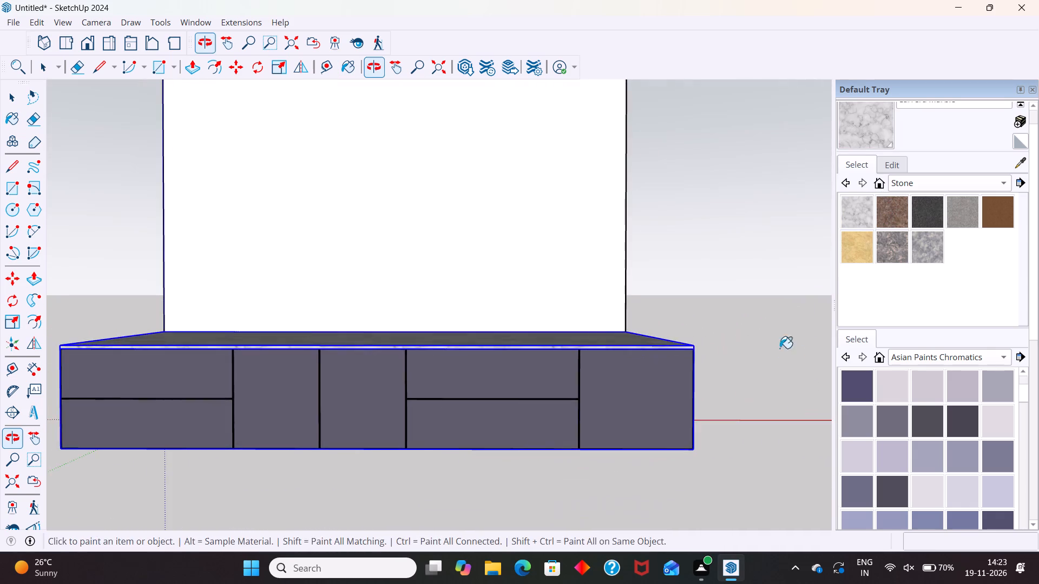
middle_drag(428, 369, 747, 360)
scroll(693, 356, down, 5)
key(space)
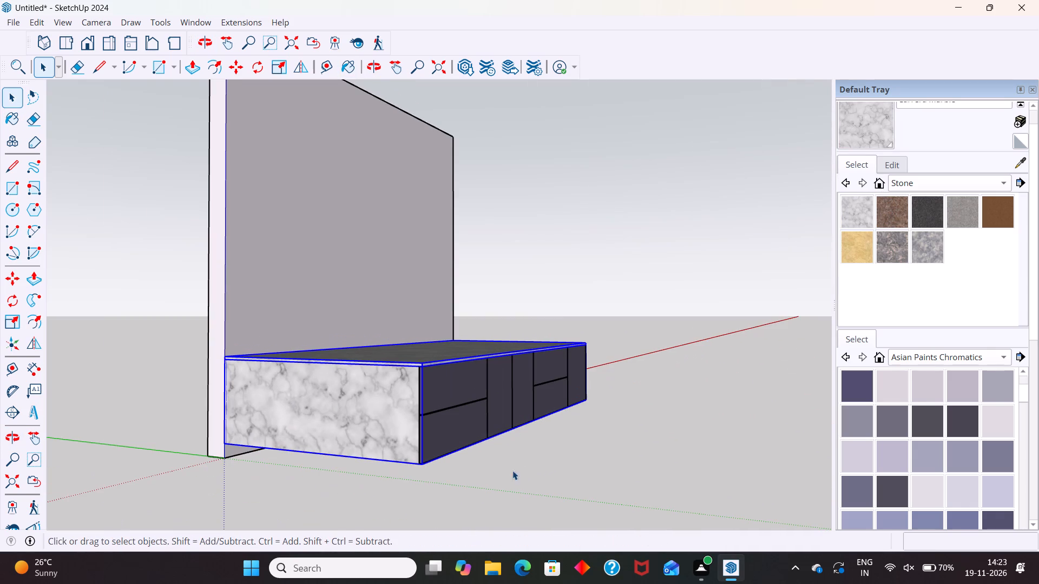
click(524, 469)
Examine the marble finish on the cabinet body and how the cabinet sits against the wall from several angles.
middle_drag(602, 443, 350, 477)
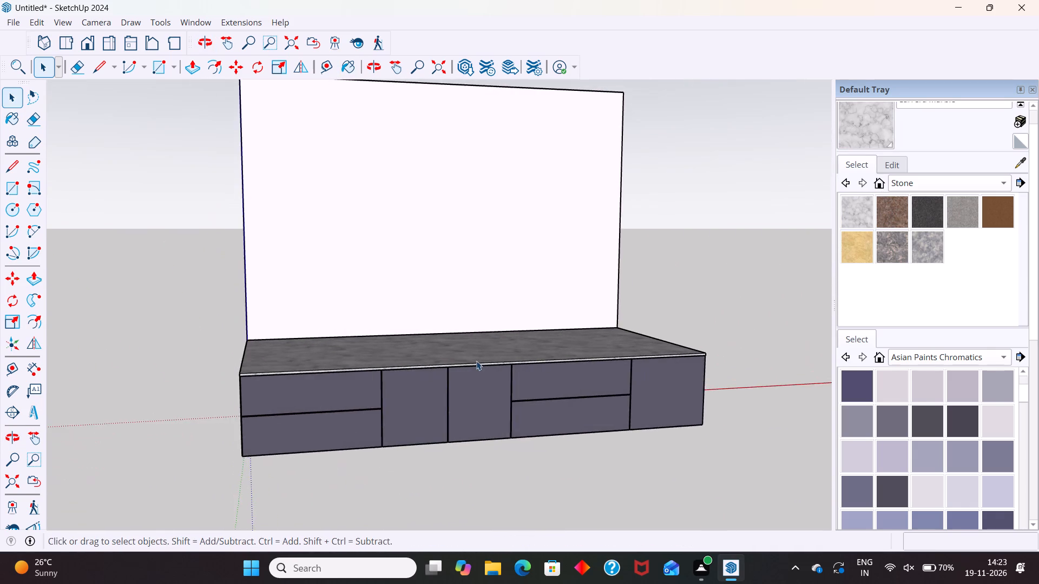
scroll(476, 360, up, 5)
middle_drag(527, 388, 491, 386)
scroll(468, 388, down, 14)
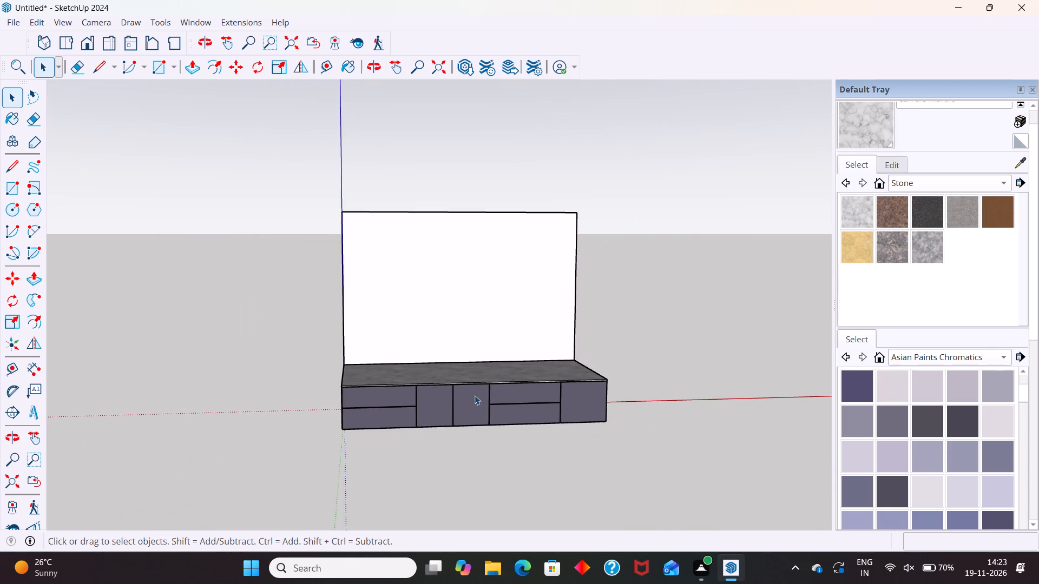
middle_drag(565, 423, 464, 393)
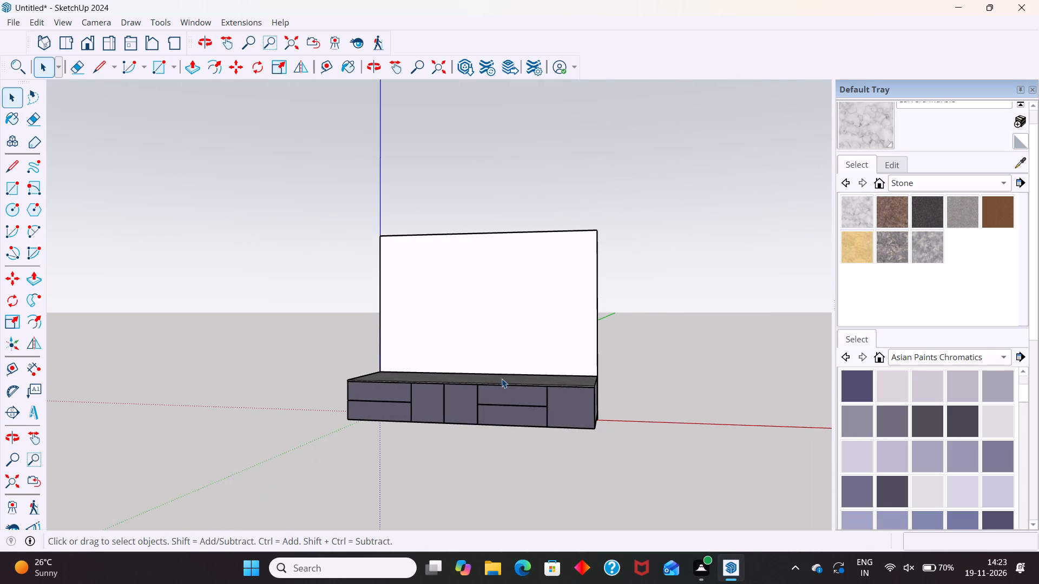
scroll(498, 397, up, 4)
middle_drag(502, 395, 511, 390)
scroll(522, 374, up, 2)
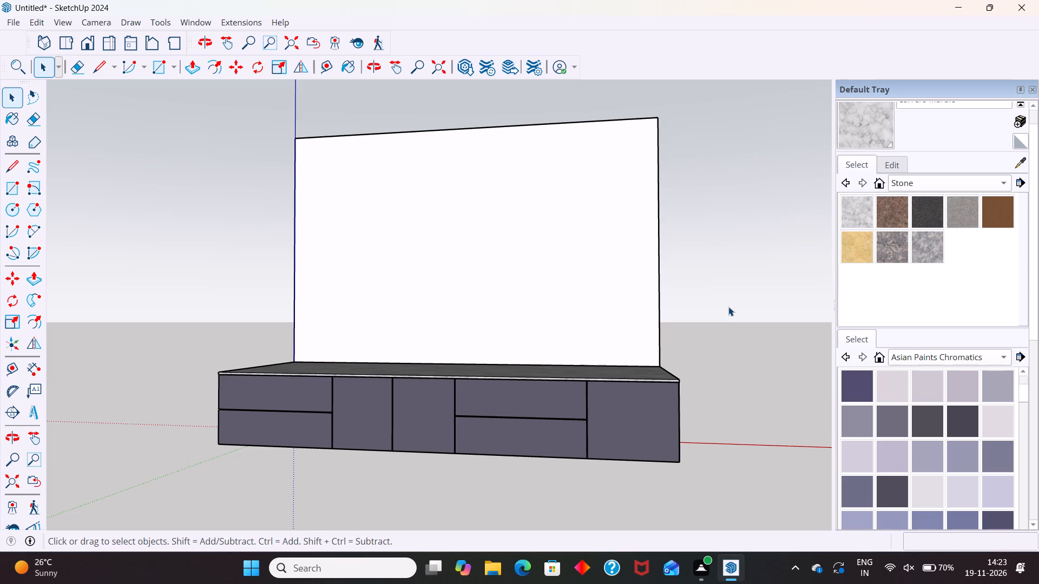
scroll(442, 295, down, 4)
middle_drag(444, 315, 503, 340)
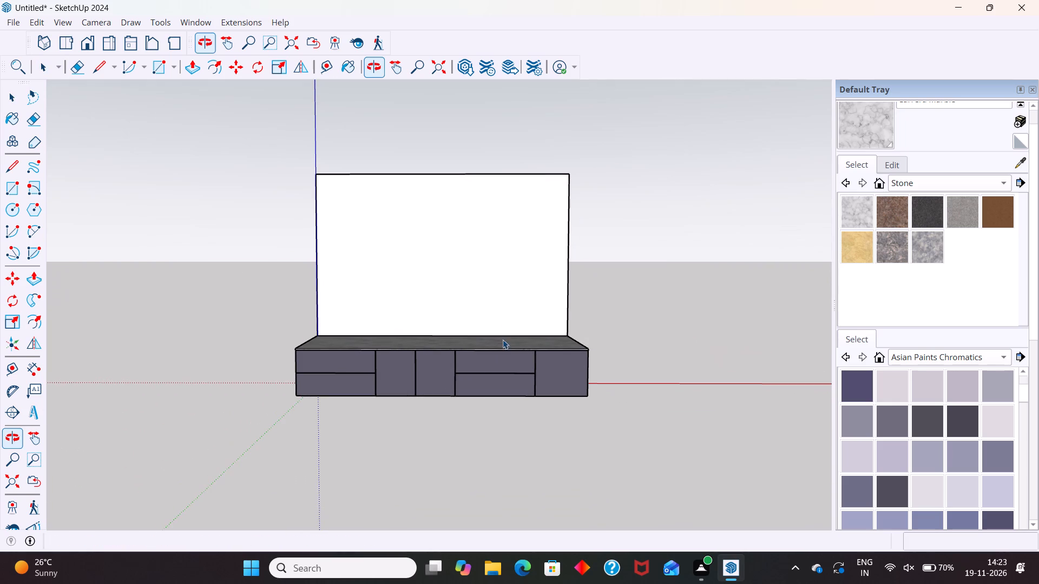
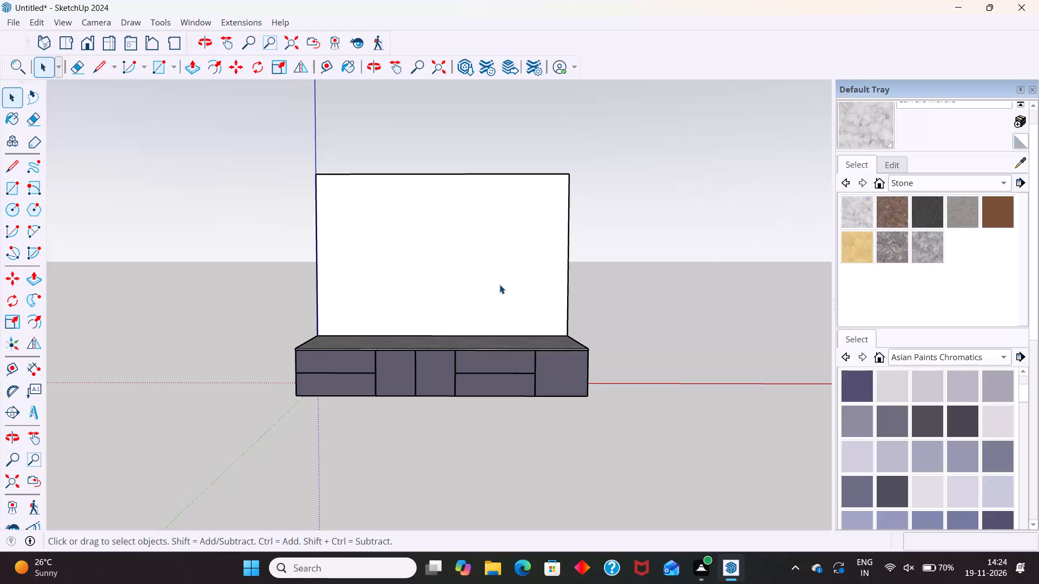
Examine the cabinet from the front, side and close up at the marble top's corner above the dark fronts.
scroll(359, 290, down, 3)
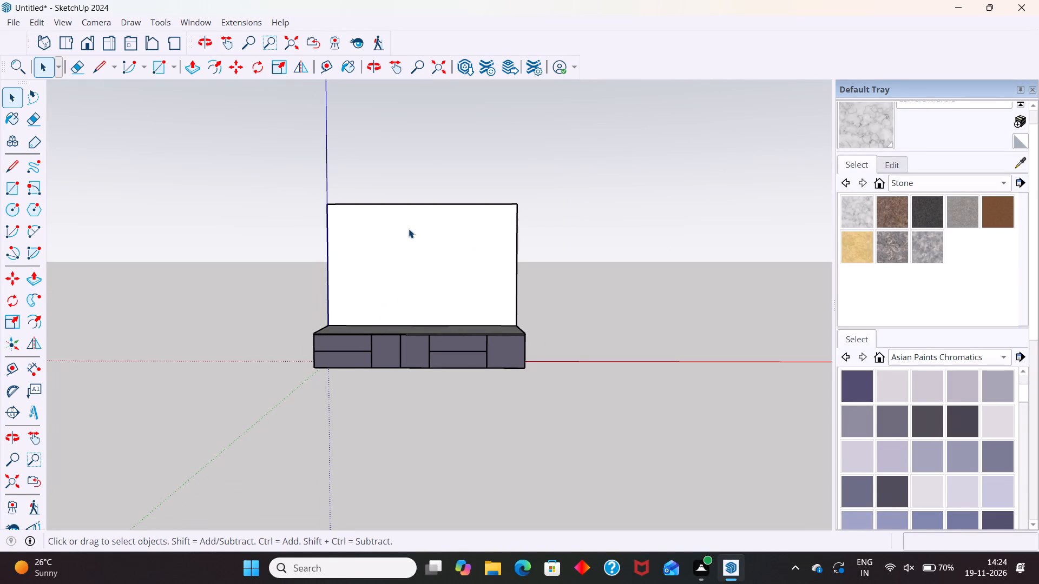
middle_drag(416, 259, 413, 360)
scroll(414, 277, up, 6)
middle_drag(391, 354, 571, 333)
middle_drag(279, 412, 369, 315)
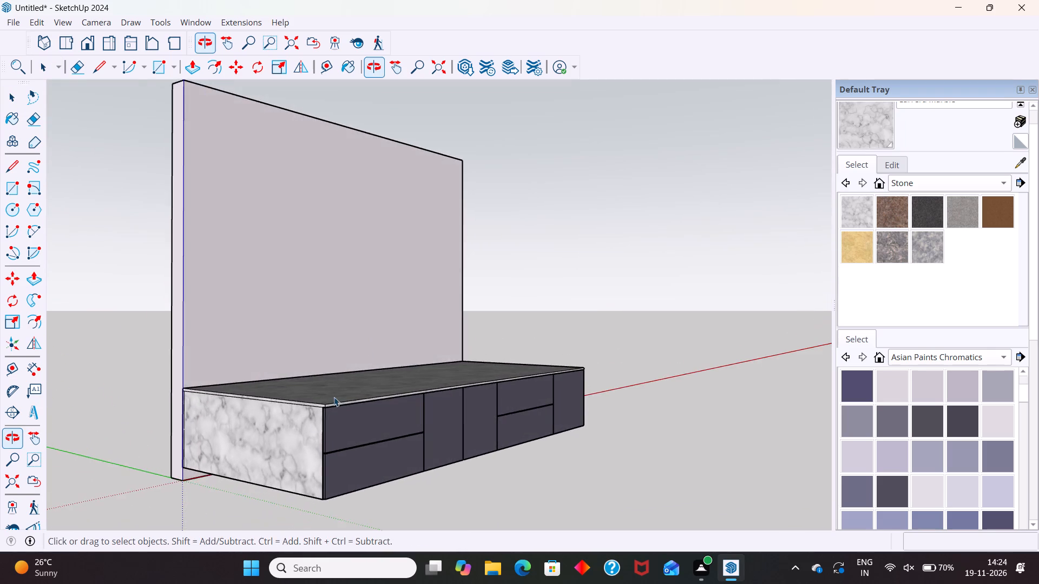
scroll(293, 430, up, 5)
middle_drag(347, 446, 295, 428)
scroll(291, 419, up, 8)
scroll(286, 342, up, 11)
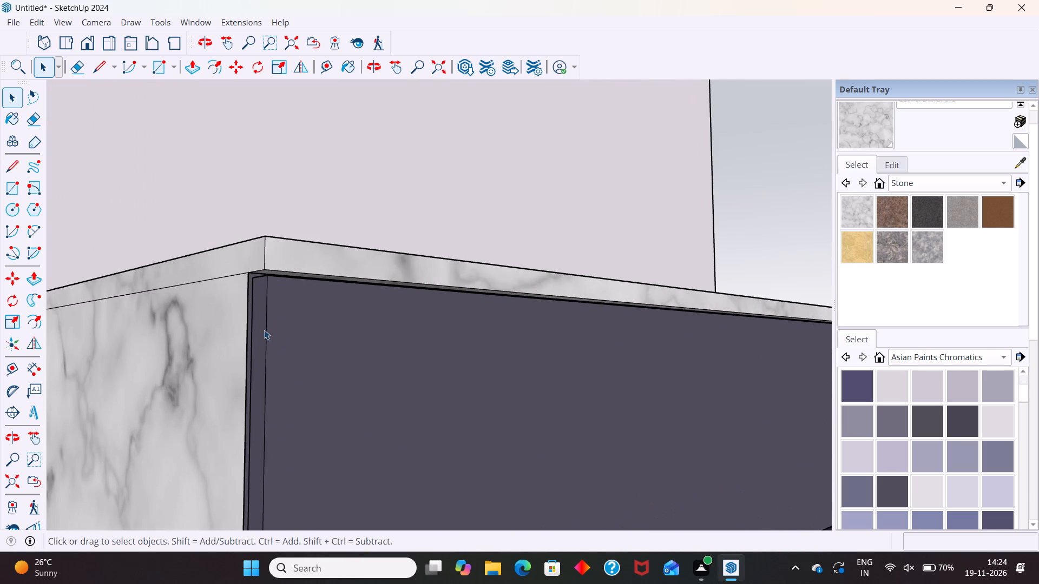
scroll(261, 326, down, 19)
middle_drag(442, 379, 423, 387)
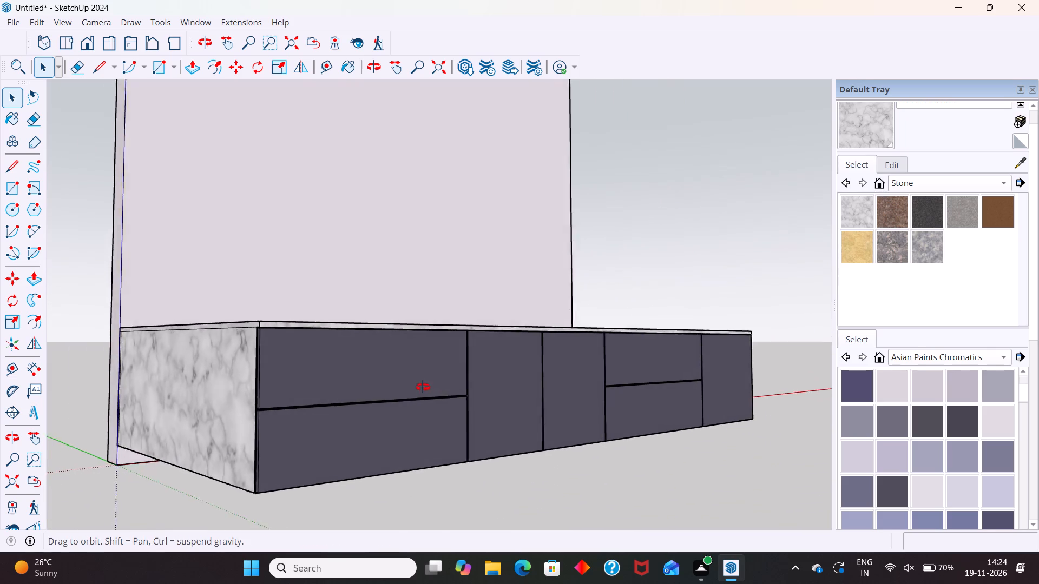
middle_drag(423, 387, 161, 414)
scroll(321, 336, down, 6)
scroll(347, 373, down, 4)
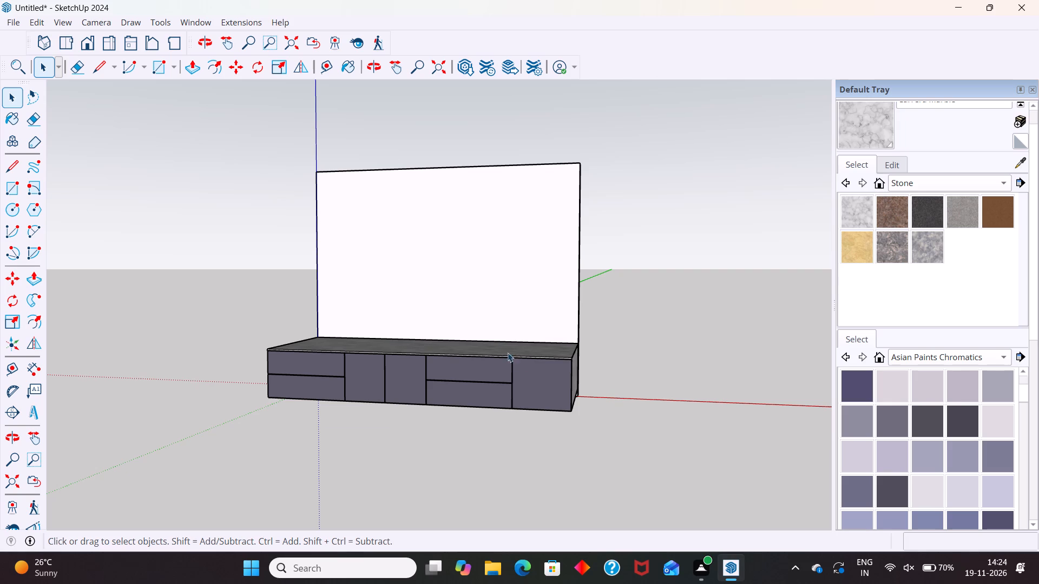
Select the cabinet body and all seven fronts and move them about 734 mm away from the wall.
middle_drag(583, 419, 458, 519)
scroll(556, 381, up, 3)
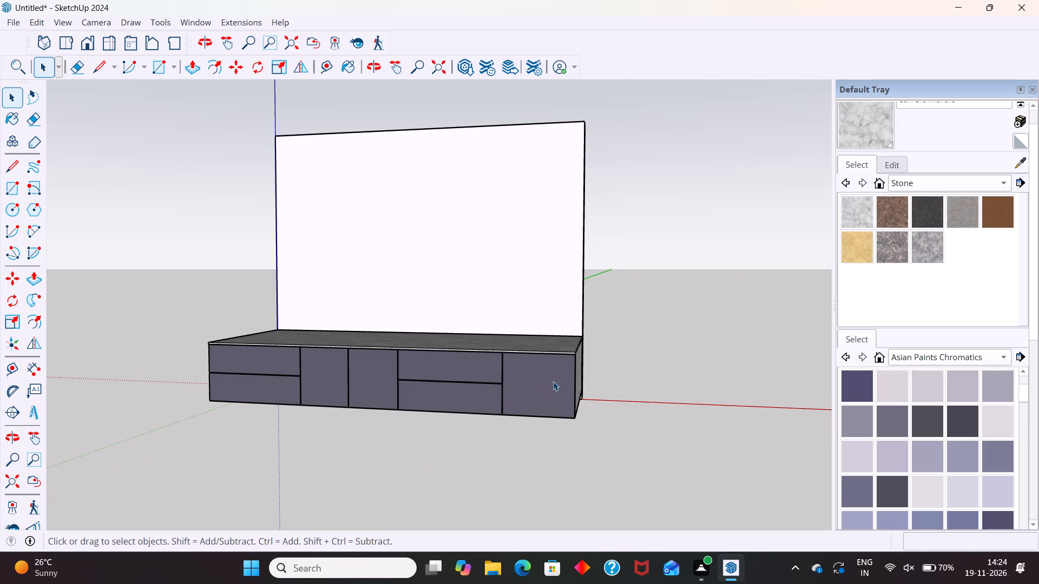
key(space)
click(545, 381)
click(461, 367)
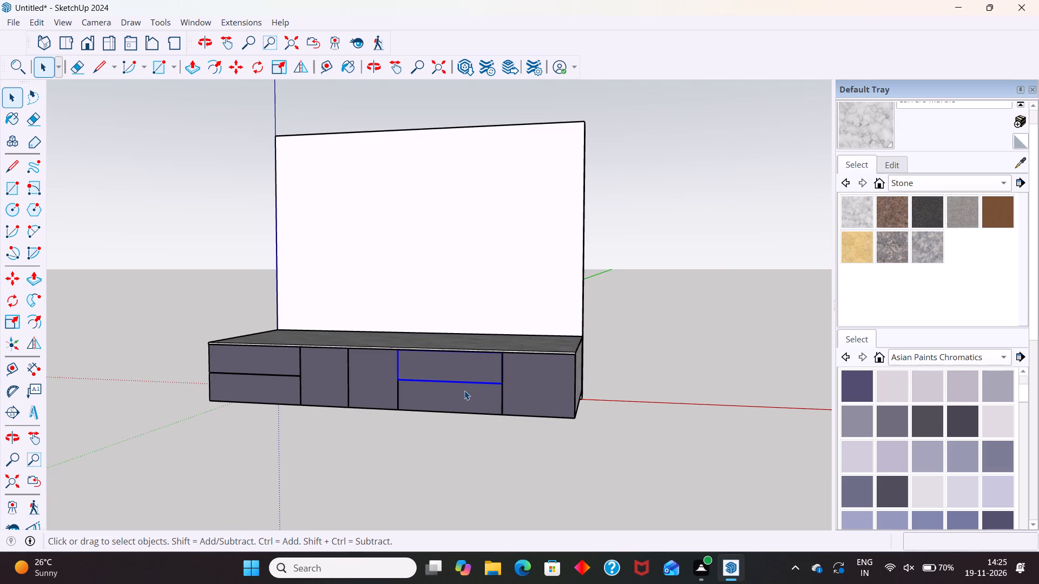
ctrl+click(464, 390)
ctrl+click(545, 384)
ctrl+click(369, 379)
ctrl+click(336, 383)
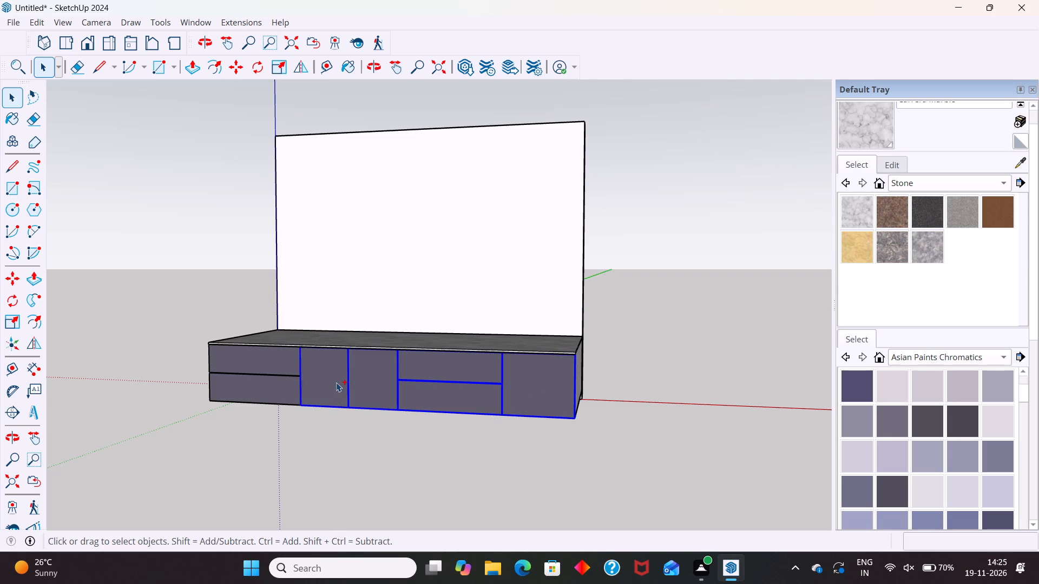
ctrl+click(270, 383)
ctrl+click(275, 369)
ctrl+click(466, 347)
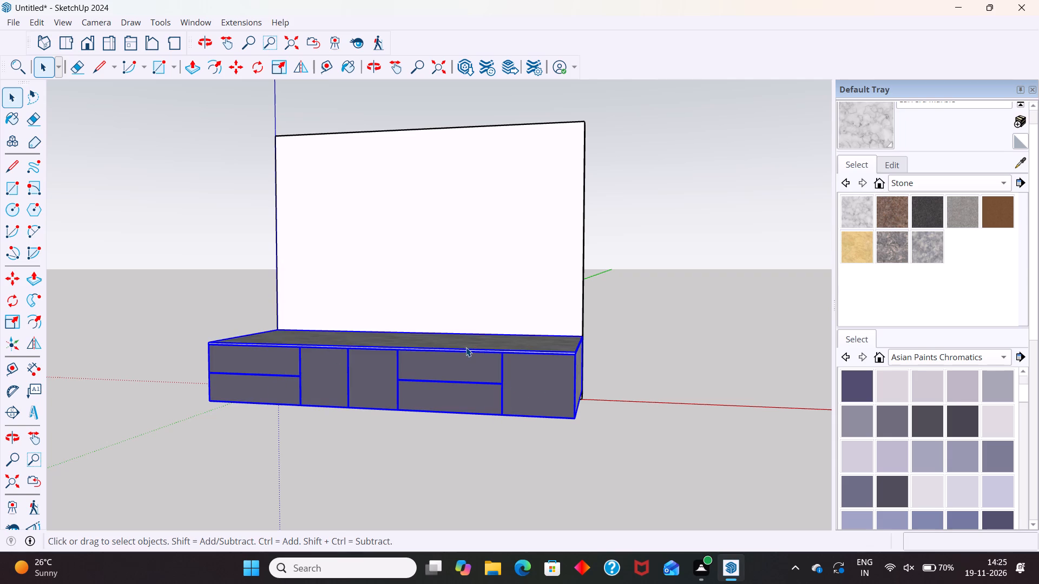
middle_drag(558, 404, 331, 482)
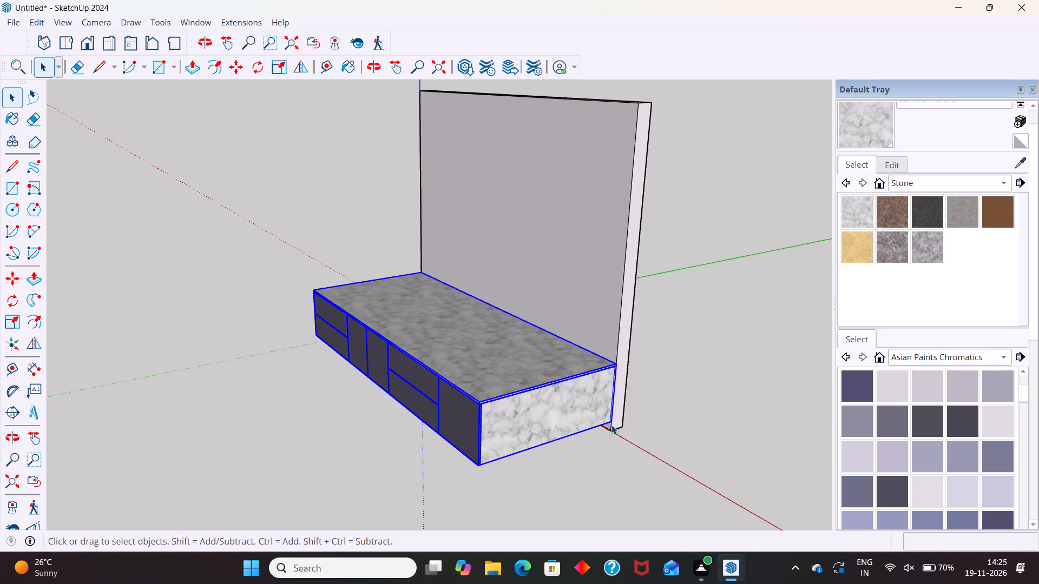
key(m)
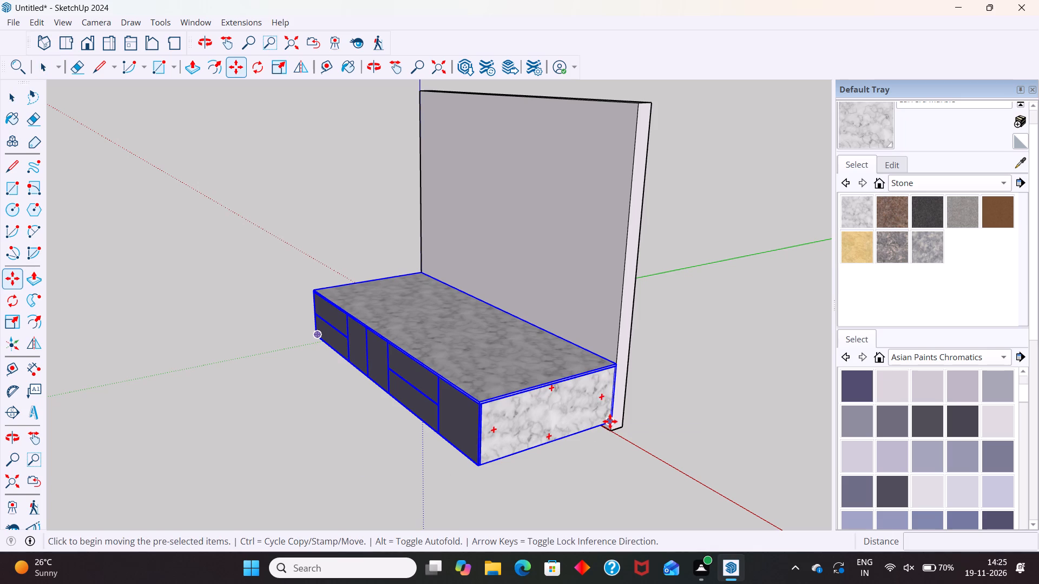
click(610, 421)
click(562, 448)
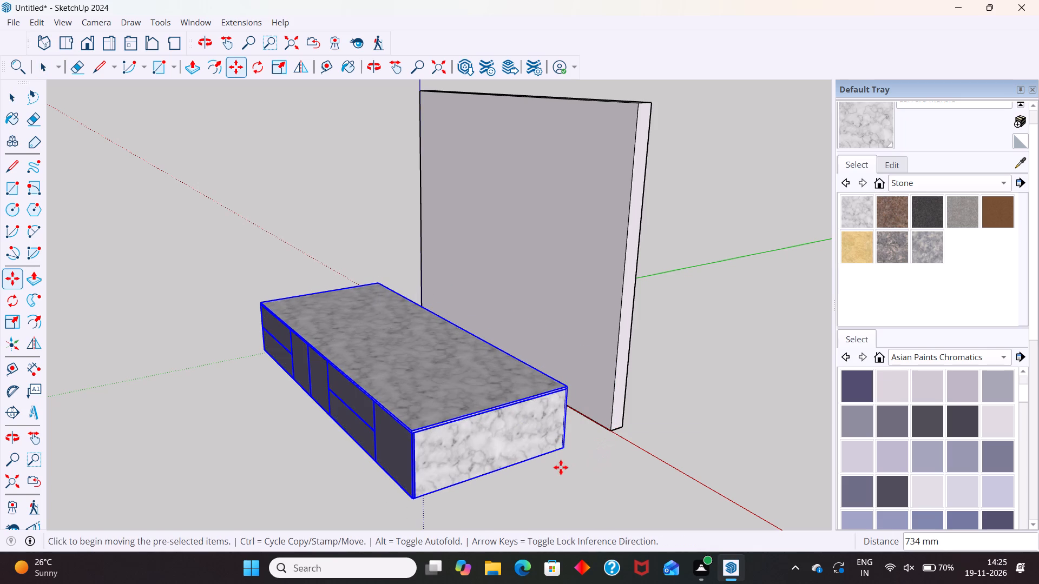
Combine the selected cabinet body and its fronts into one group.
key(space)
right_click(471, 397)
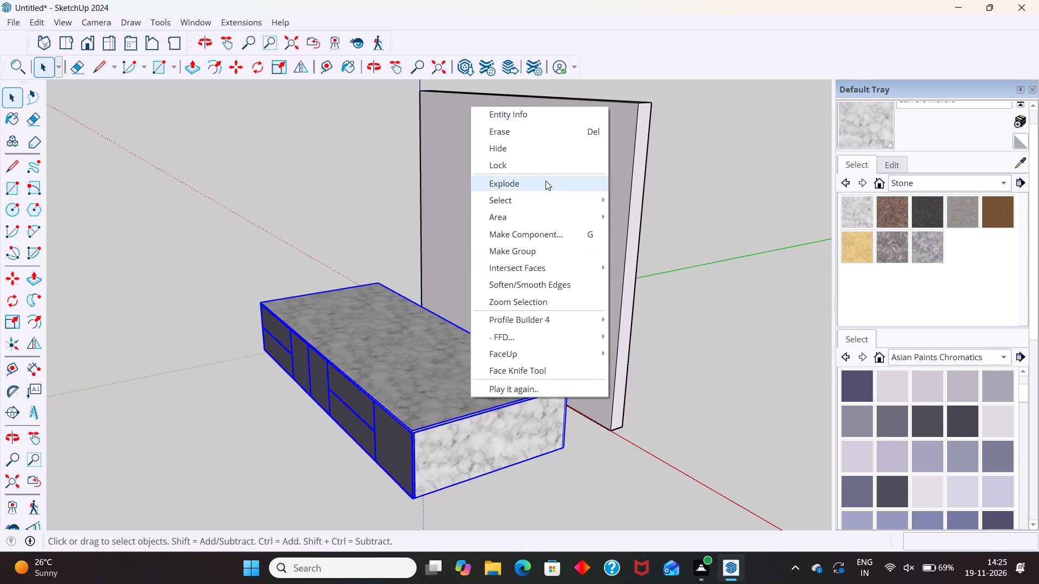
click(545, 251)
Inside the wall group, place a vertical guide 1200 mm from the wall's edge on the blue axis.
scroll(587, 395, down, 5)
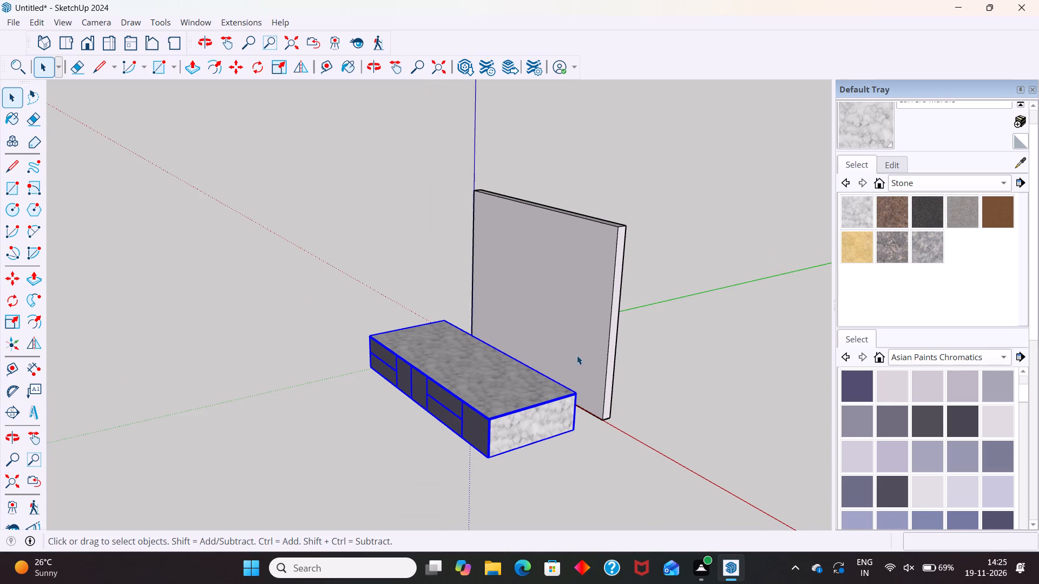
middle_drag(633, 351, 698, 326)
scroll(459, 262, up, 3)
double_click(459, 262)
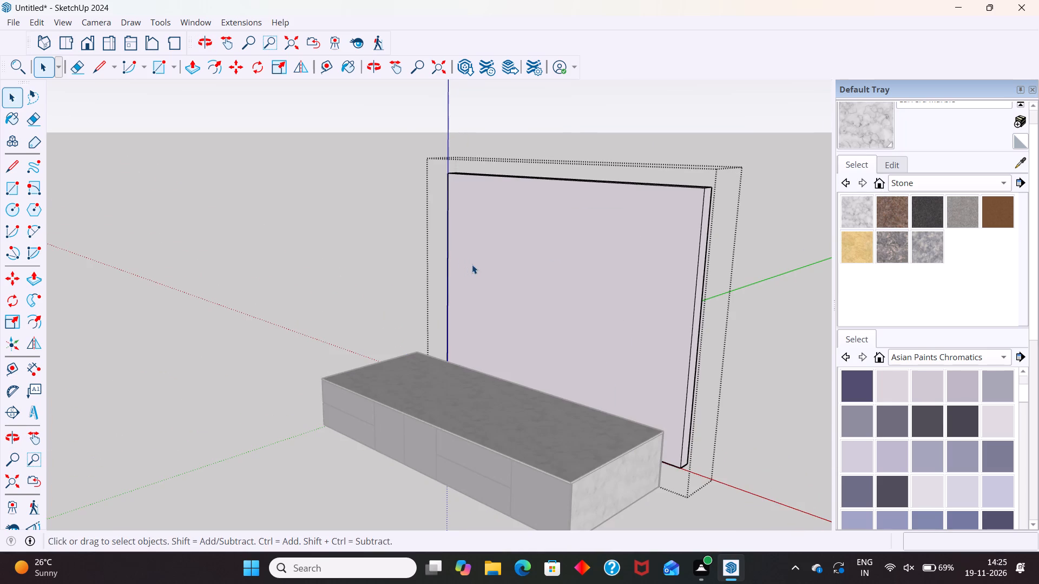
click(472, 264)
key(t)
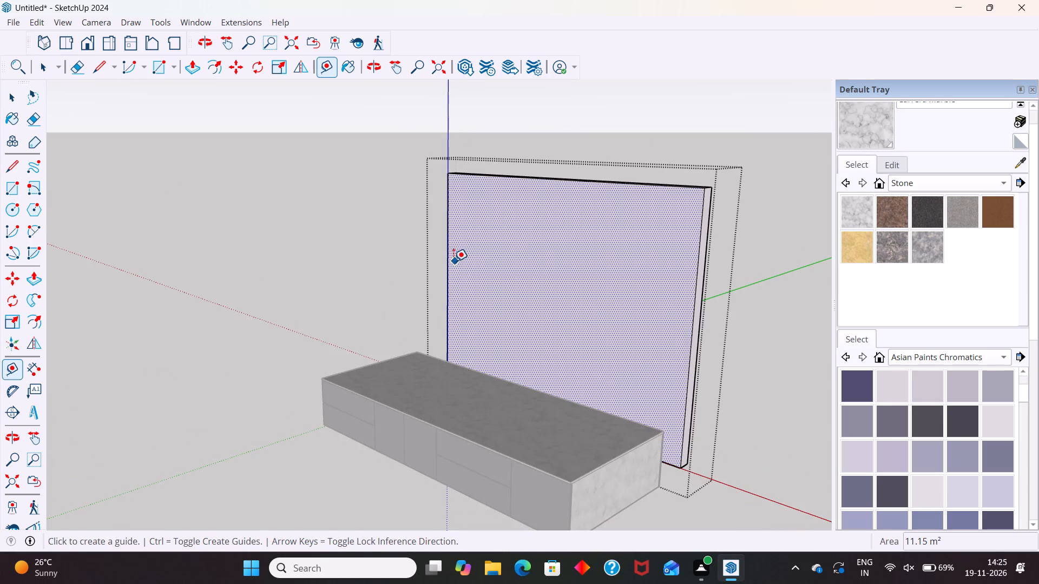
click(446, 261)
text(1200)
key(Return)
key(space)
Draw a 3048 mm line along the guide from the wall face's top edge to its bottom edge, and exit the wall group.
scroll(617, 301, down, 5)
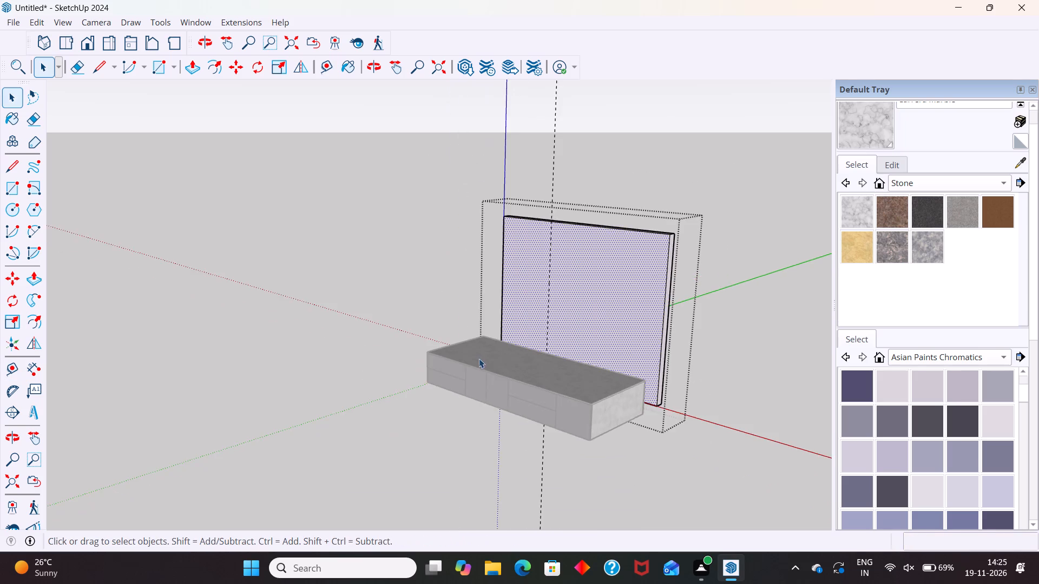
middle_drag(480, 359, 593, 389)
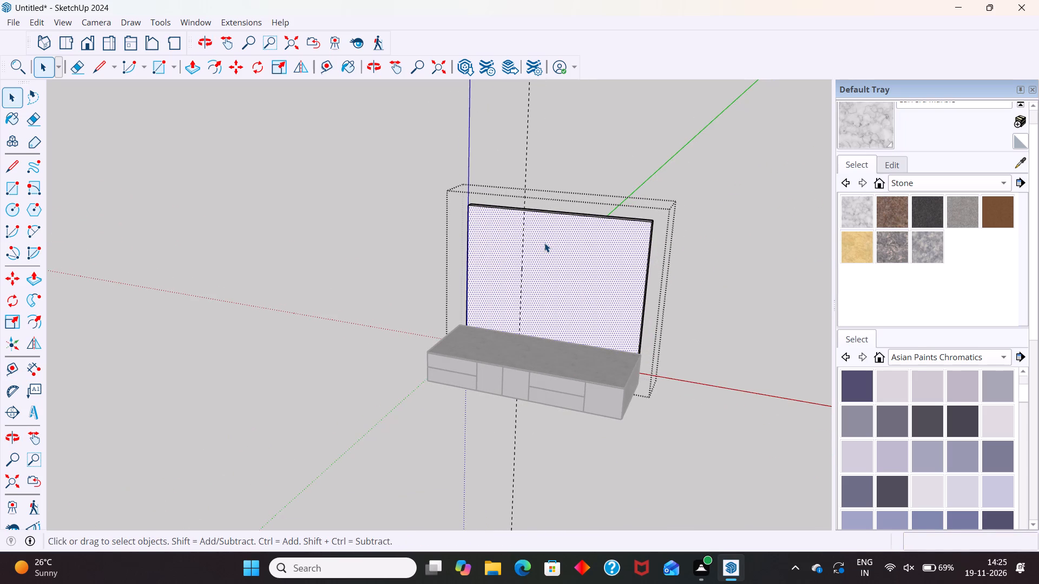
key(l)
drag(523, 212, 524, 220)
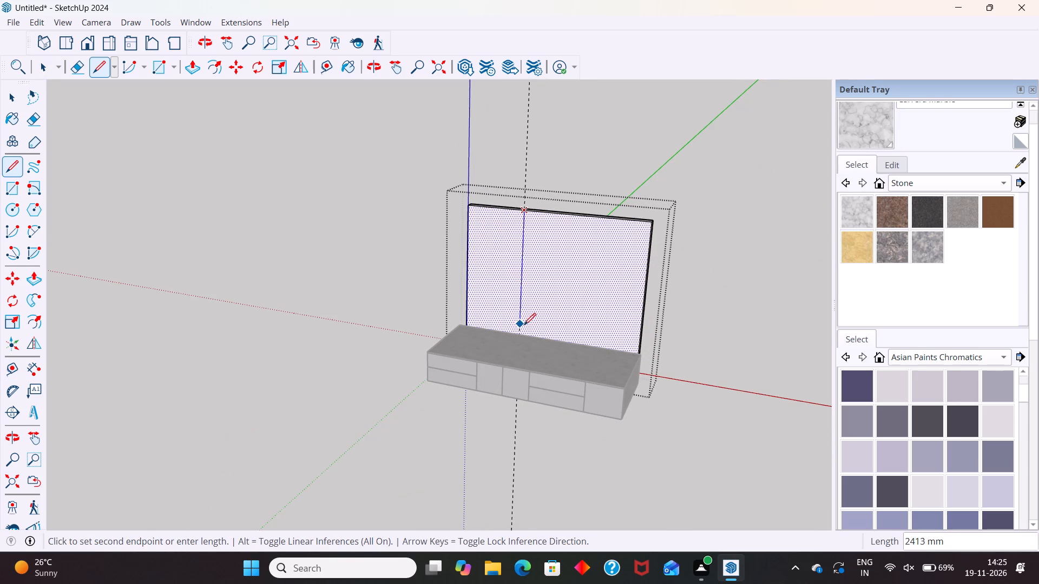
middle_drag(525, 329, 450, 397)
scroll(563, 323, up, 5)
middle_drag(540, 344, 528, 370)
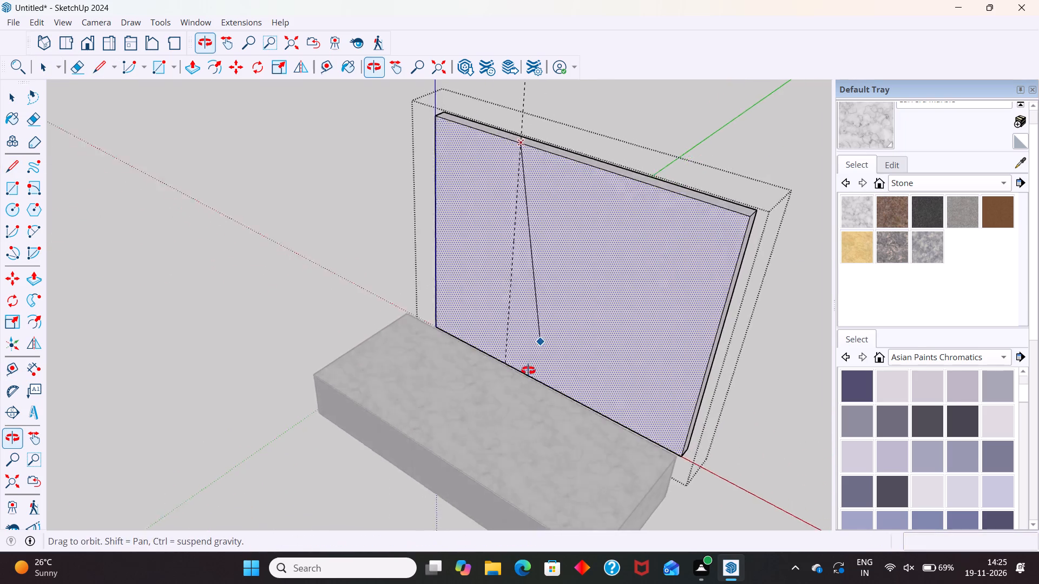
middle_drag(528, 370, 496, 401)
scroll(514, 334, up, 5)
click(508, 371)
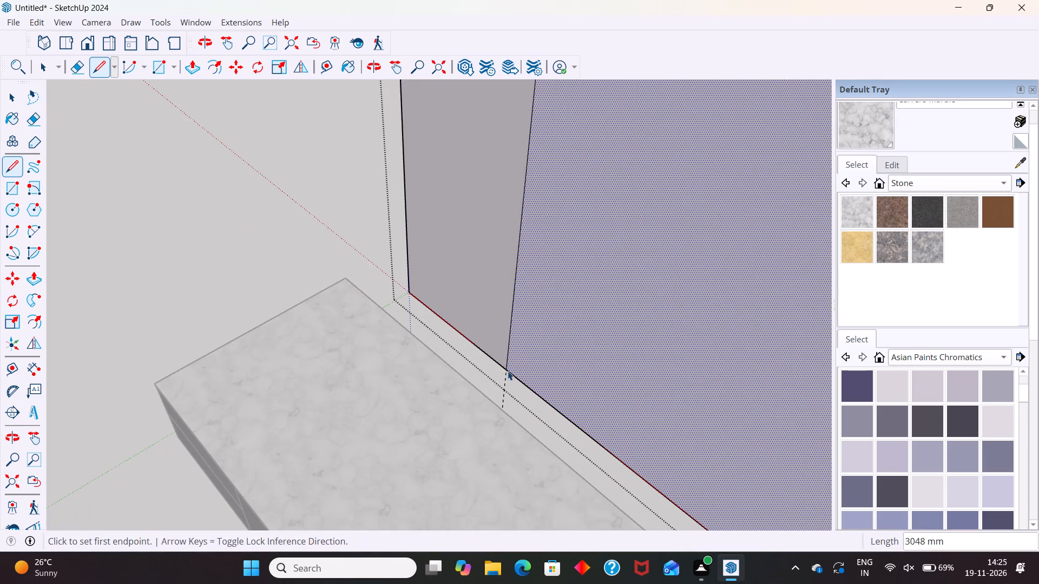
key(space)
scroll(510, 370, down, 7)
scroll(609, 319, down, 5)
click(770, 289)
Delete the vertical guide inside the wall group and exit the group.
middle_drag(556, 350, 635, 320)
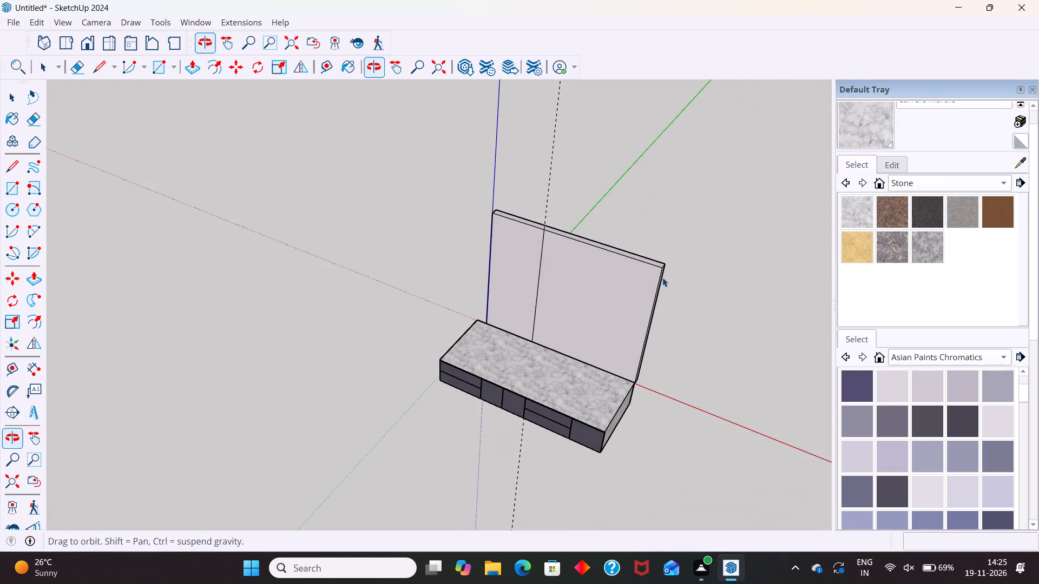
triple_click(552, 167)
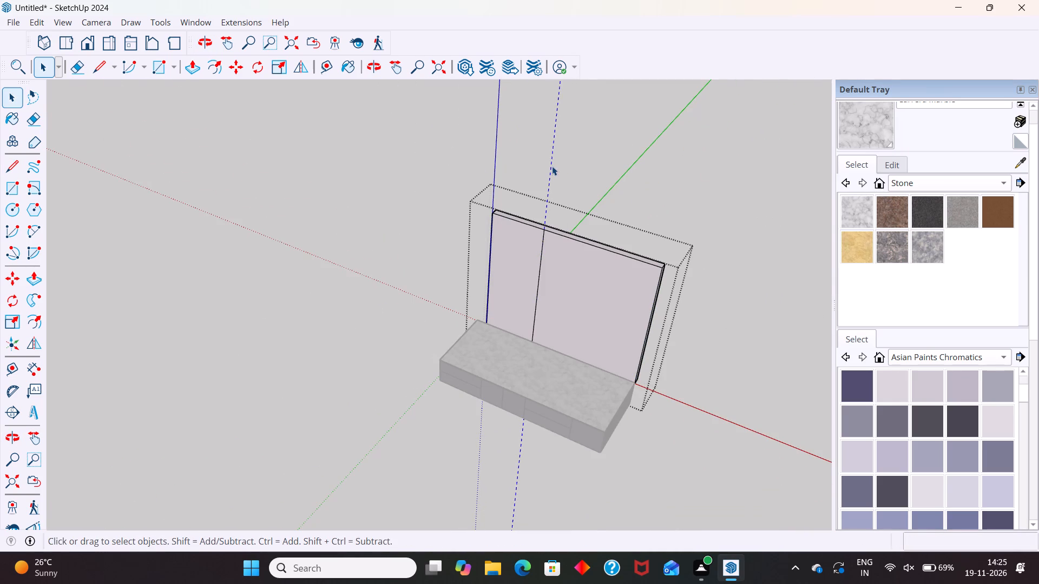
key(Delete)
click(630, 223)
Create a new empty component with its origin at the wall's upper front corner on the blue axis.
scroll(510, 272, up, 10)
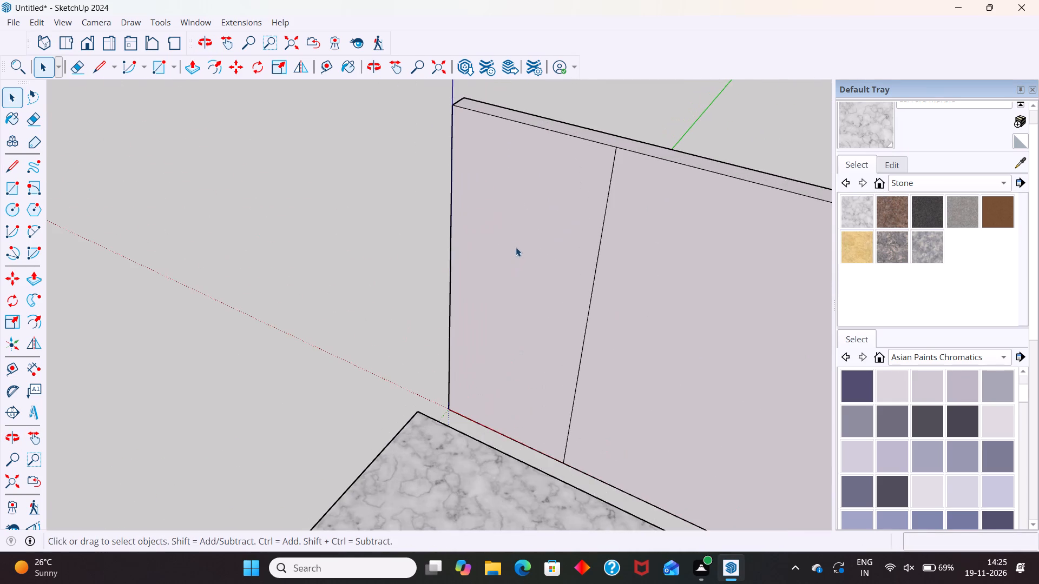
scroll(469, 290, down, 5)
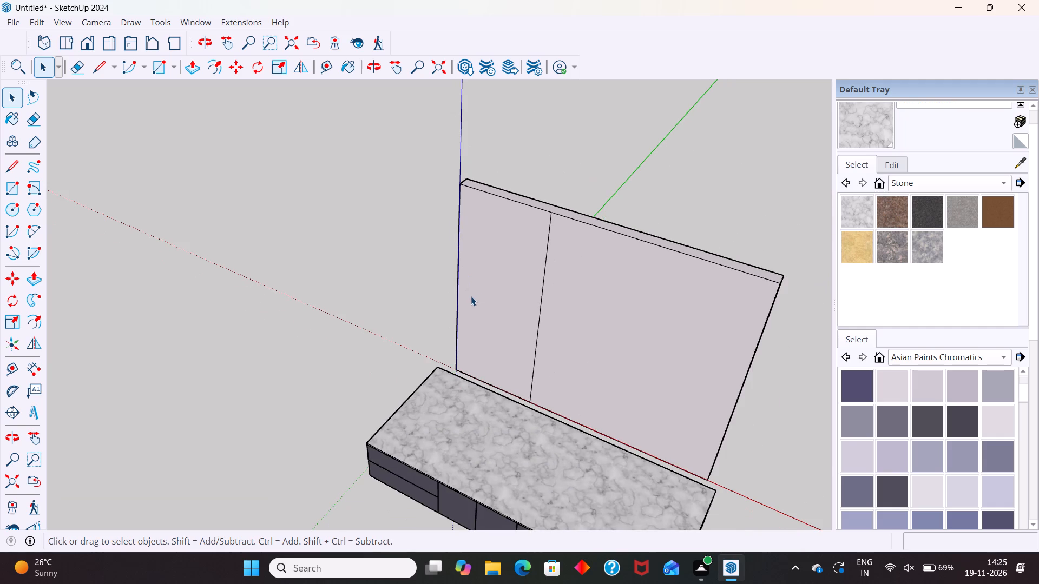
right_click(558, 169)
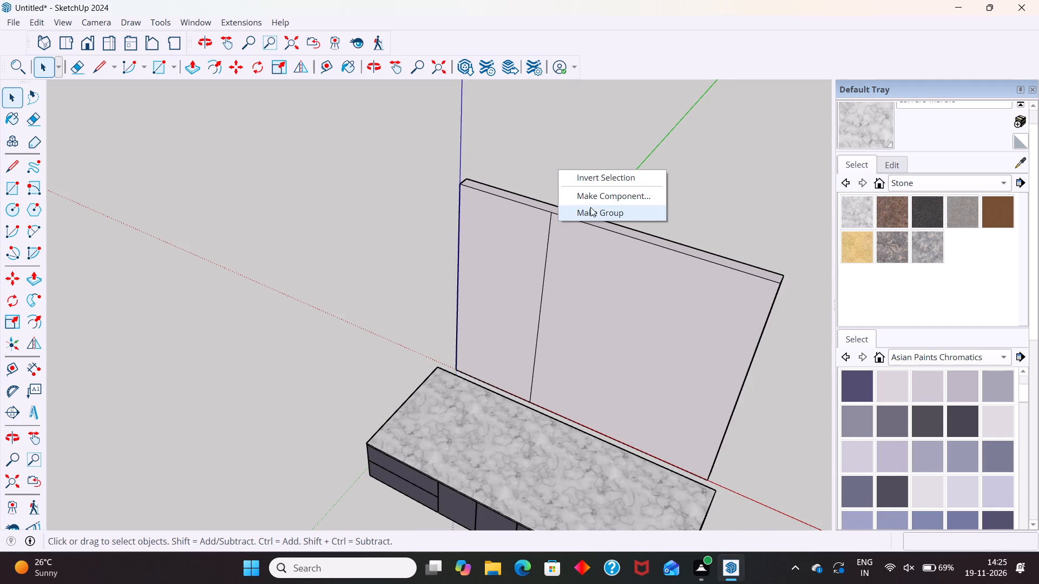
click(596, 197)
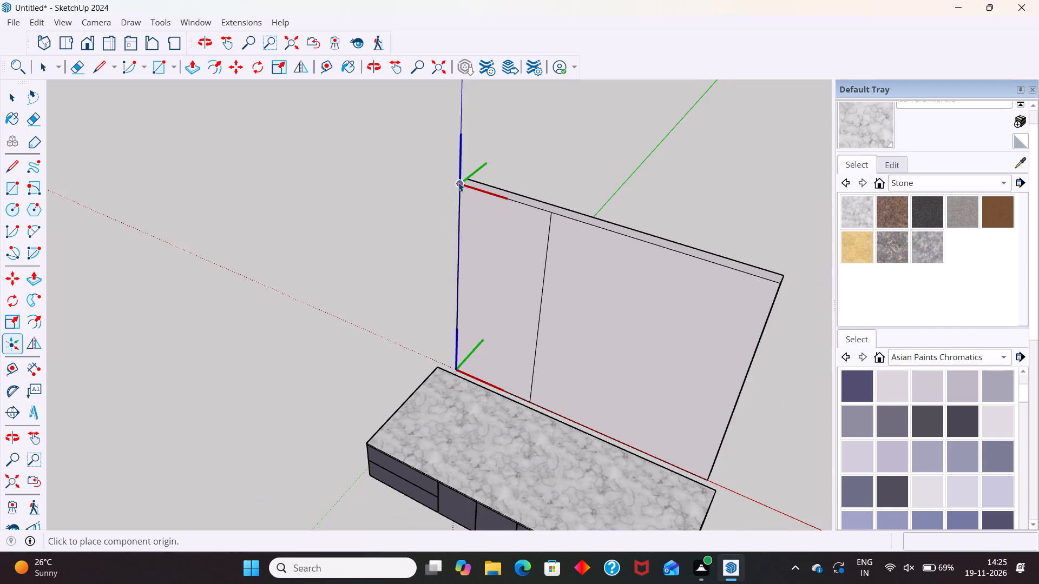
click(462, 183)
click(522, 445)
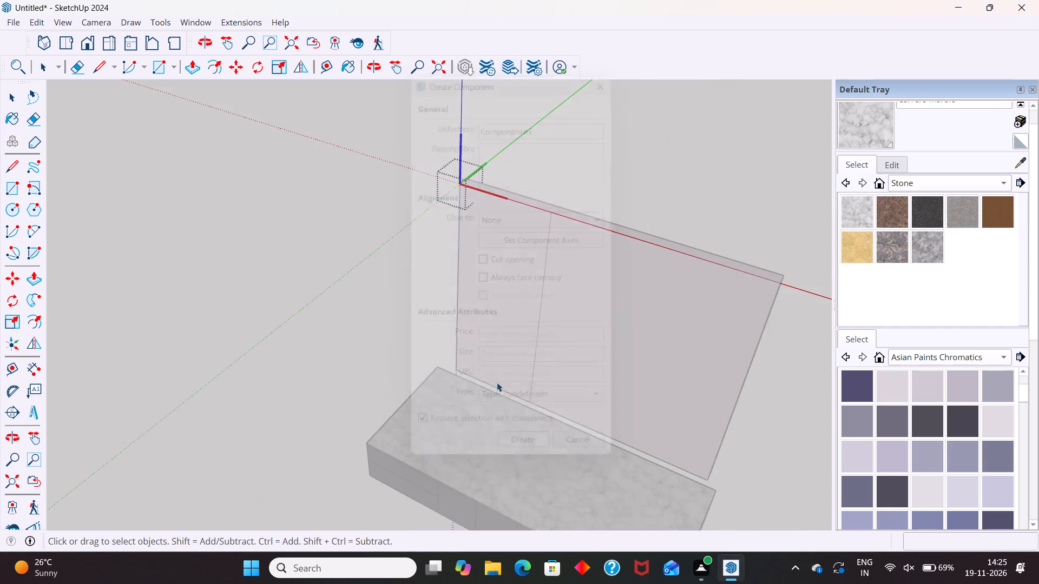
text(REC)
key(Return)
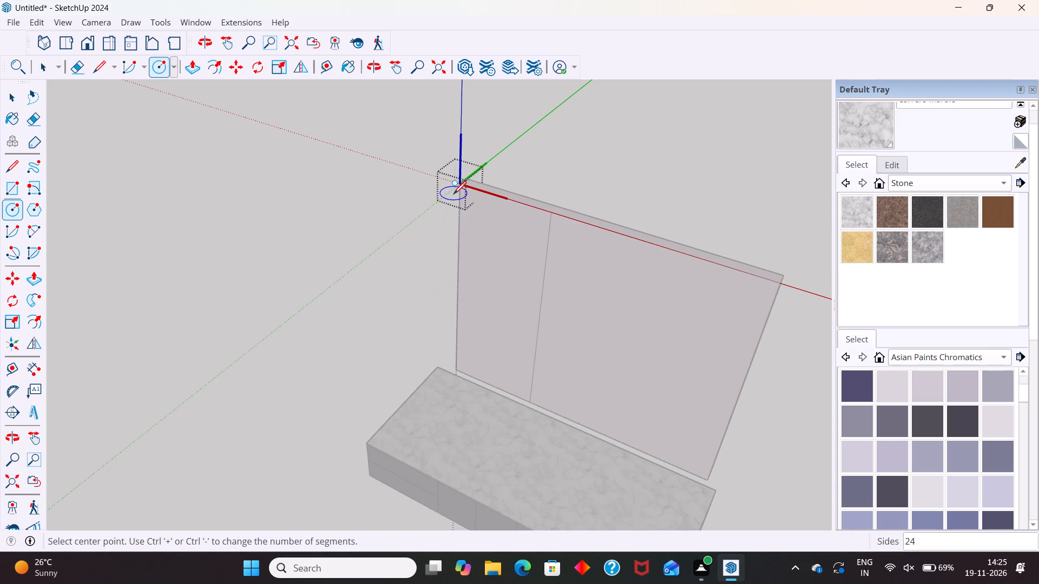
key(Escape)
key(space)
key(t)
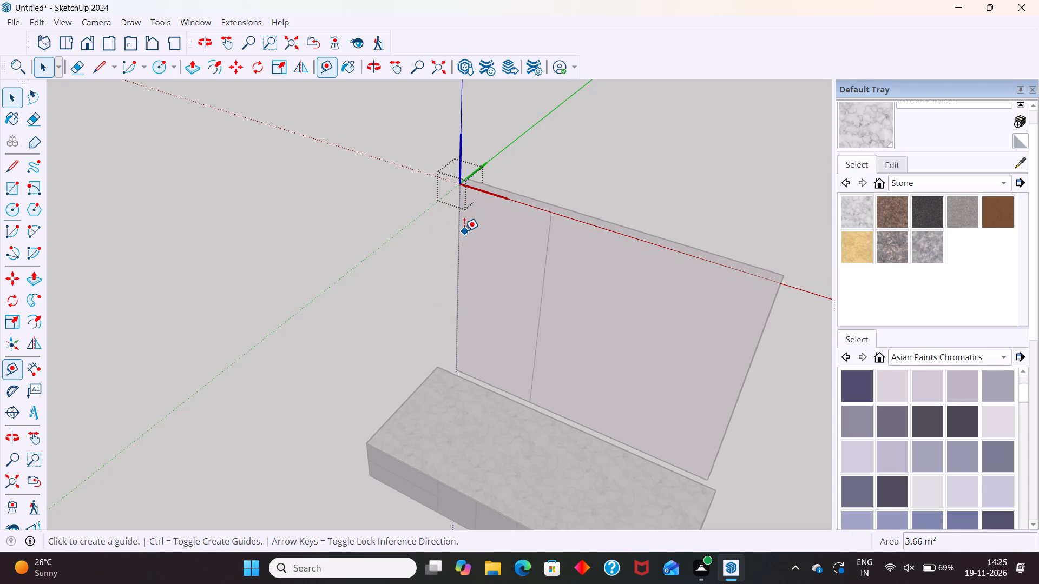
In the new component, draw a 50.8 mm by 10' rectangle down the wall face from its upper corner on the blue axis.
key(r)
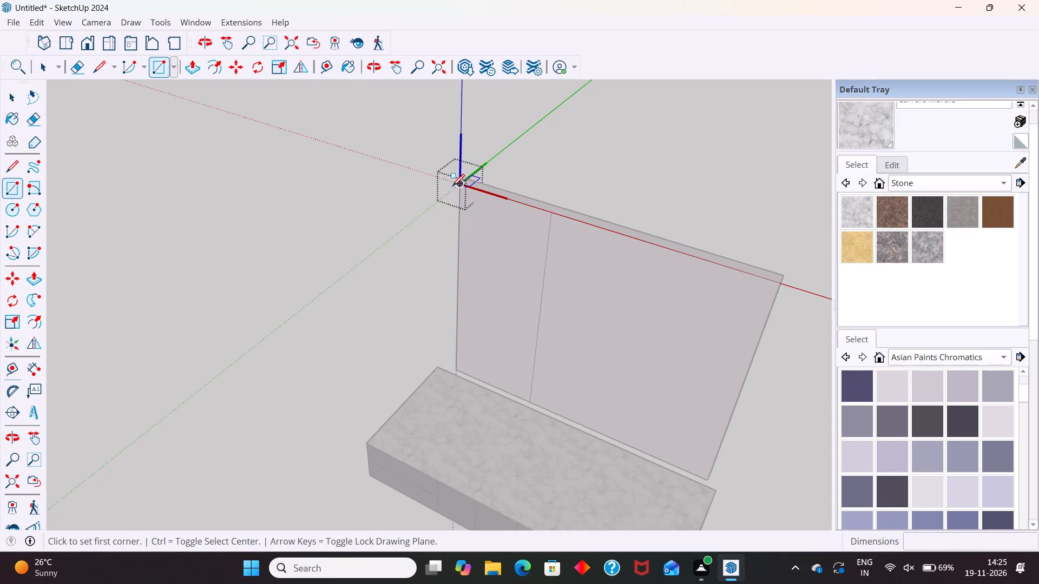
click(457, 187)
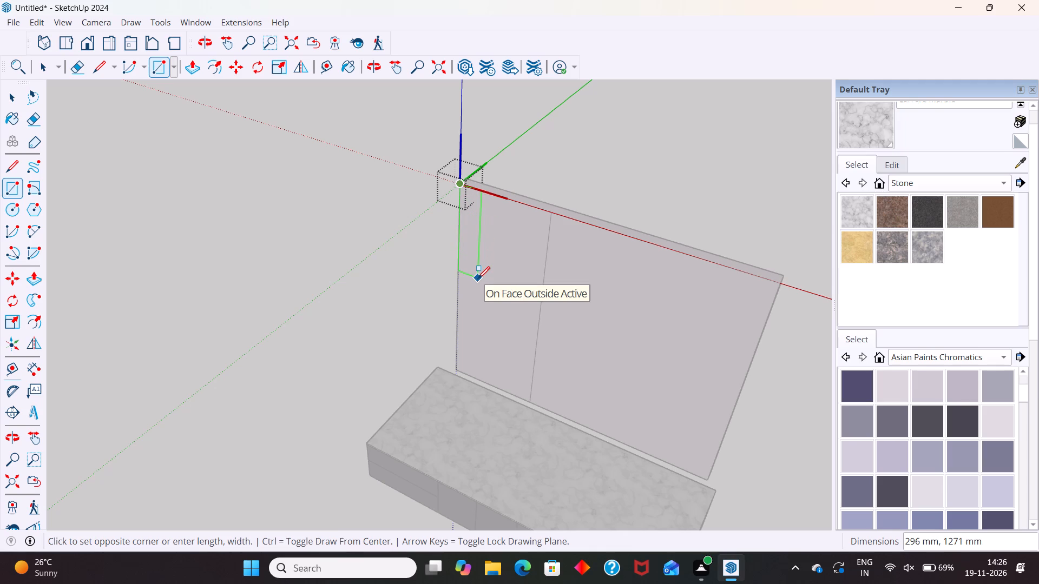
key(5)
key(0)
key(period)
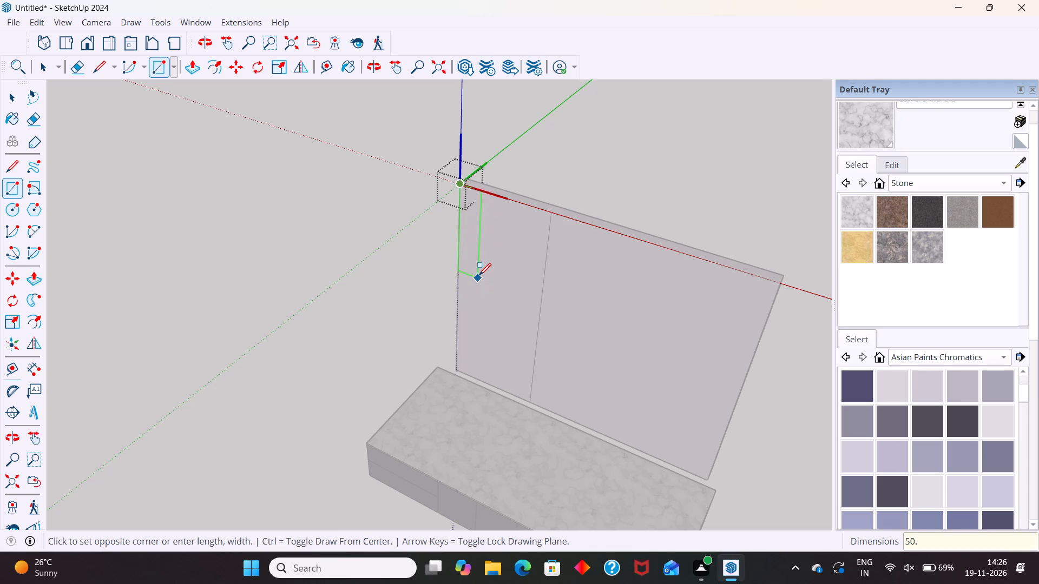
key(8)
text(,19)
key(BackSpace)
text(0')
key(Return)
key(space)
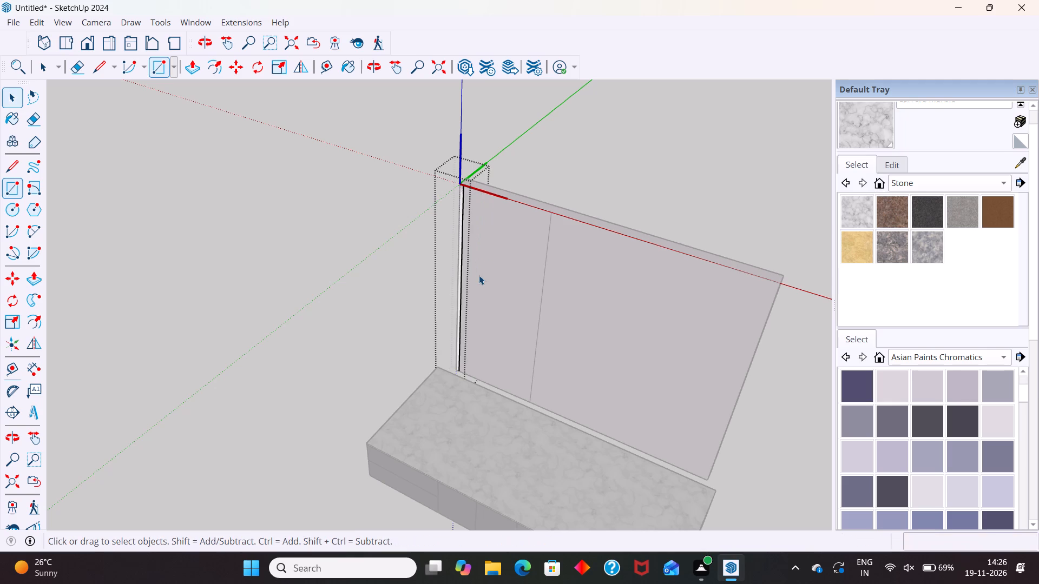
Exit the strip component's editing context.
middle_drag(421, 354, 478, 381)
scroll(471, 204, up, 4)
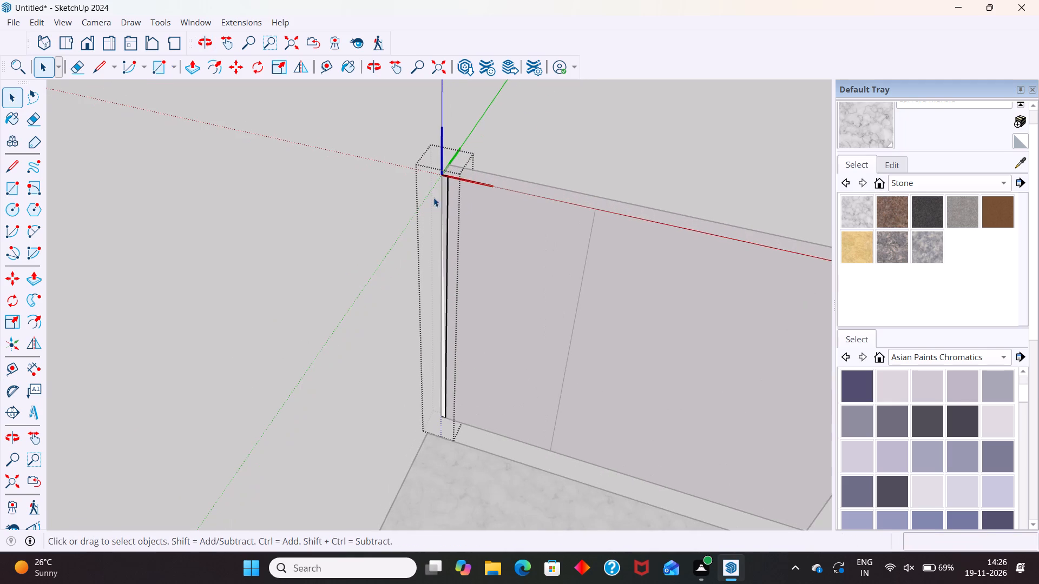
click(442, 183)
click(561, 145)
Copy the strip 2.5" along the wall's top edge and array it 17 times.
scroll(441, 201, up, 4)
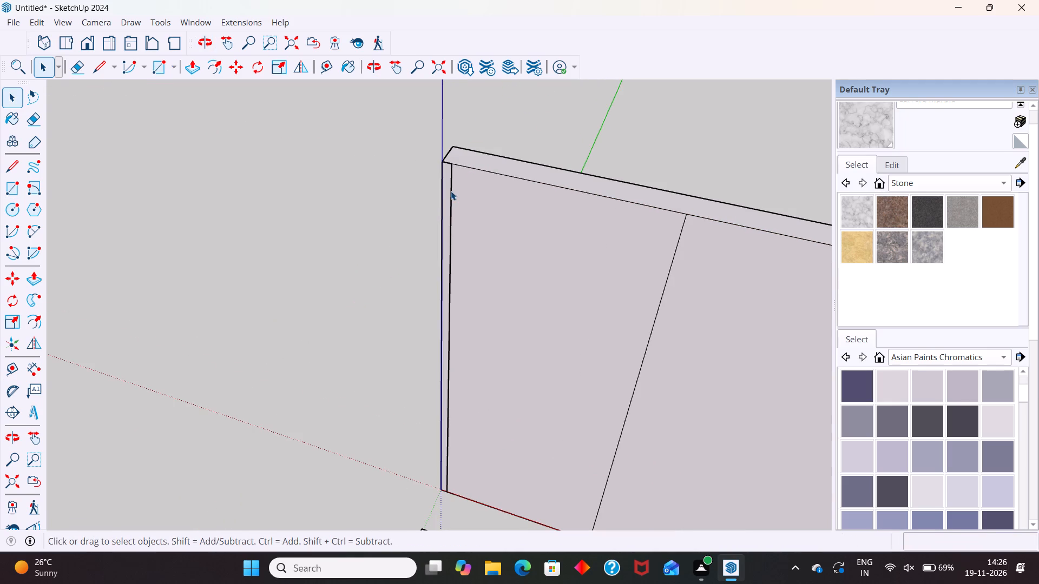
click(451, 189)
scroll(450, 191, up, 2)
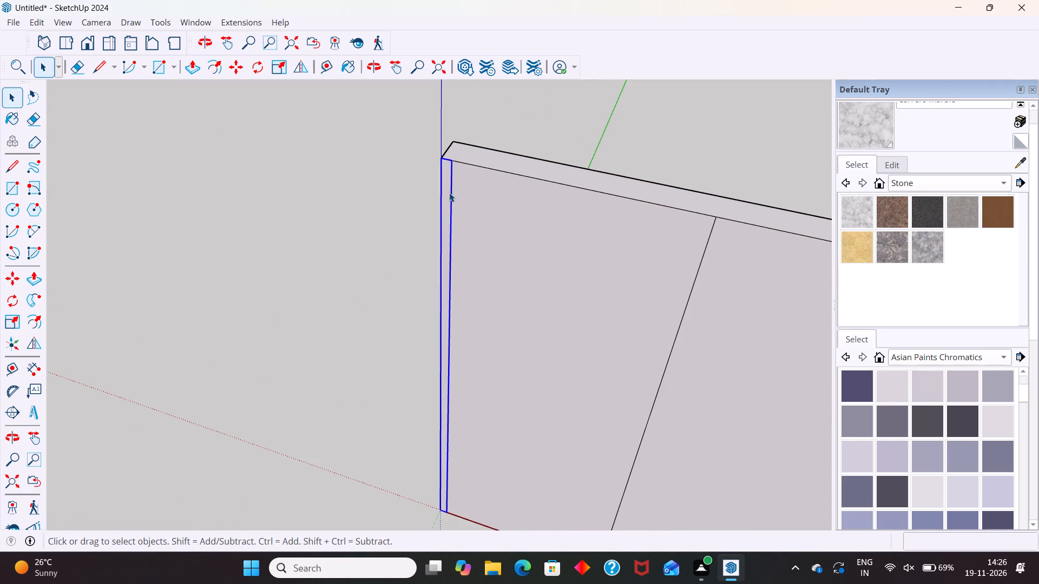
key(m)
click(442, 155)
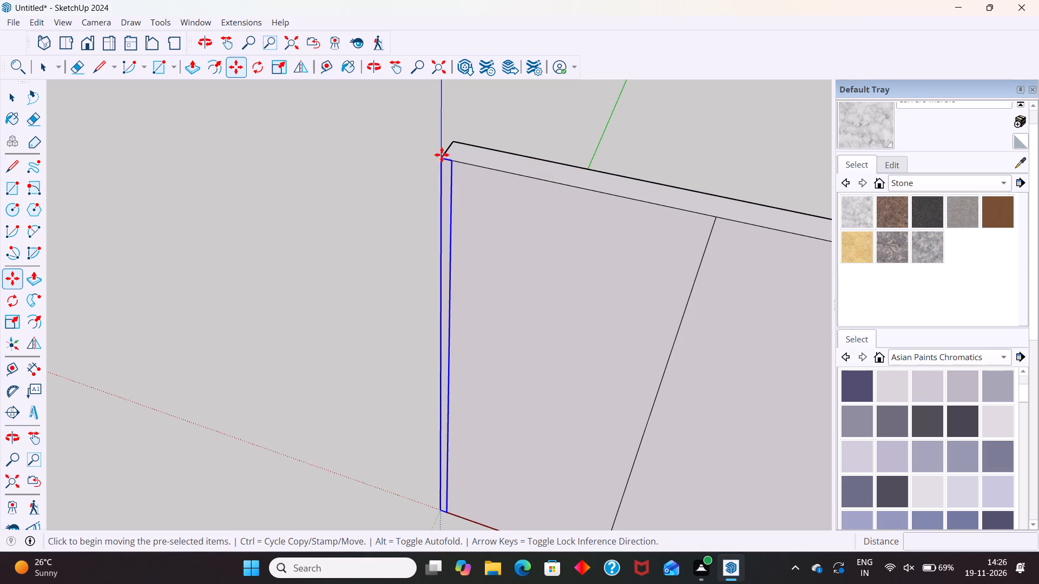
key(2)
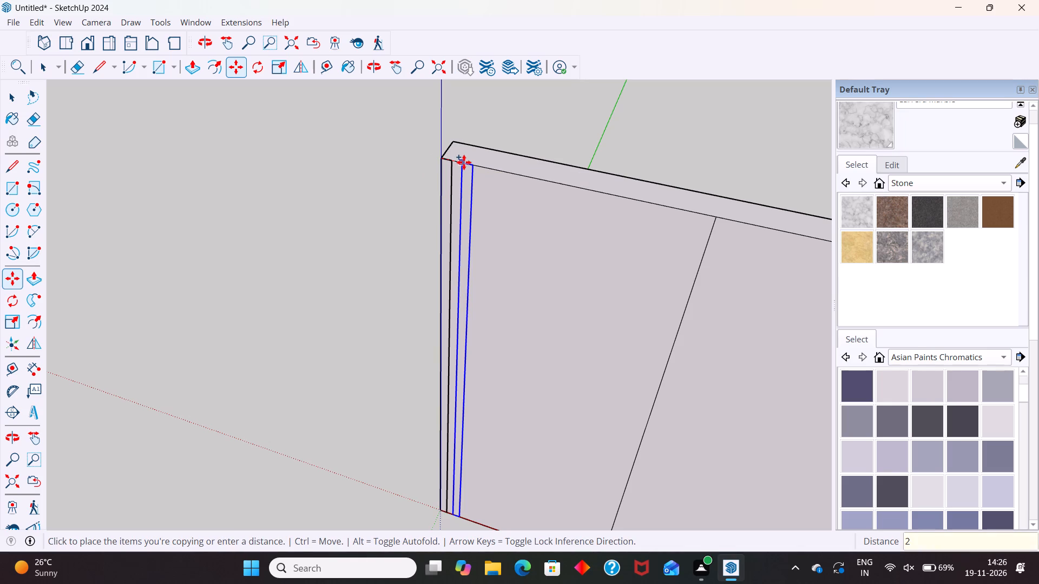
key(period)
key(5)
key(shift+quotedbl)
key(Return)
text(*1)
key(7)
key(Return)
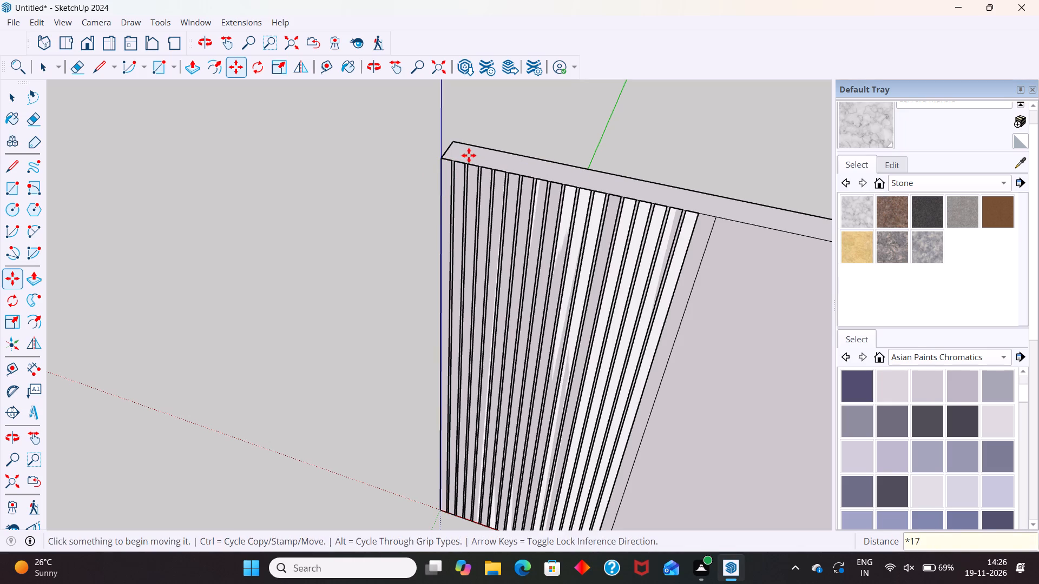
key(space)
Examine from several angles how the strip array fits against the vertical dividing line on the wall.
scroll(474, 180, down, 6)
scroll(659, 216, up, 9)
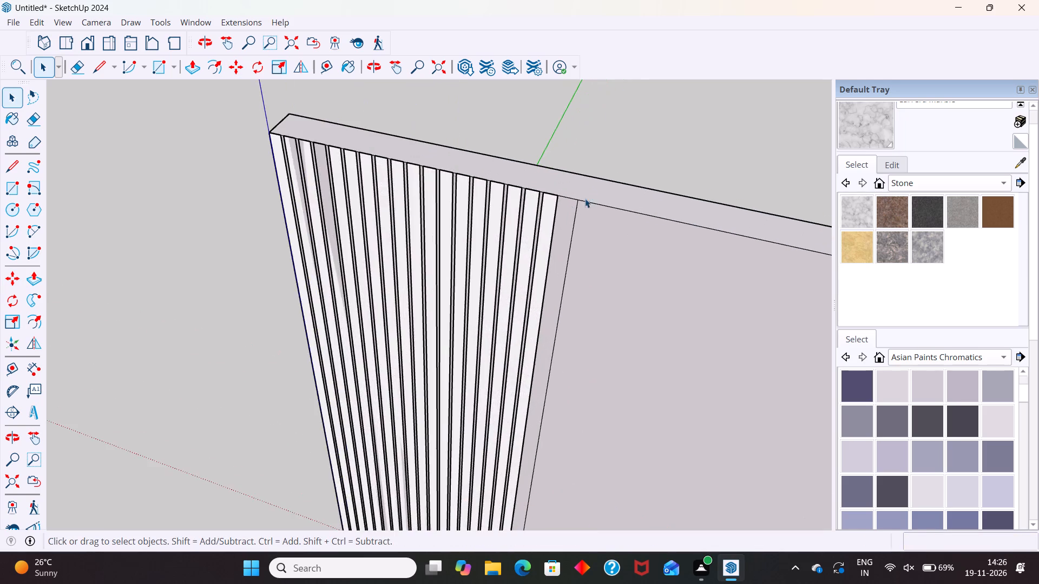
scroll(585, 198, up, 6)
scroll(575, 182, down, 7)
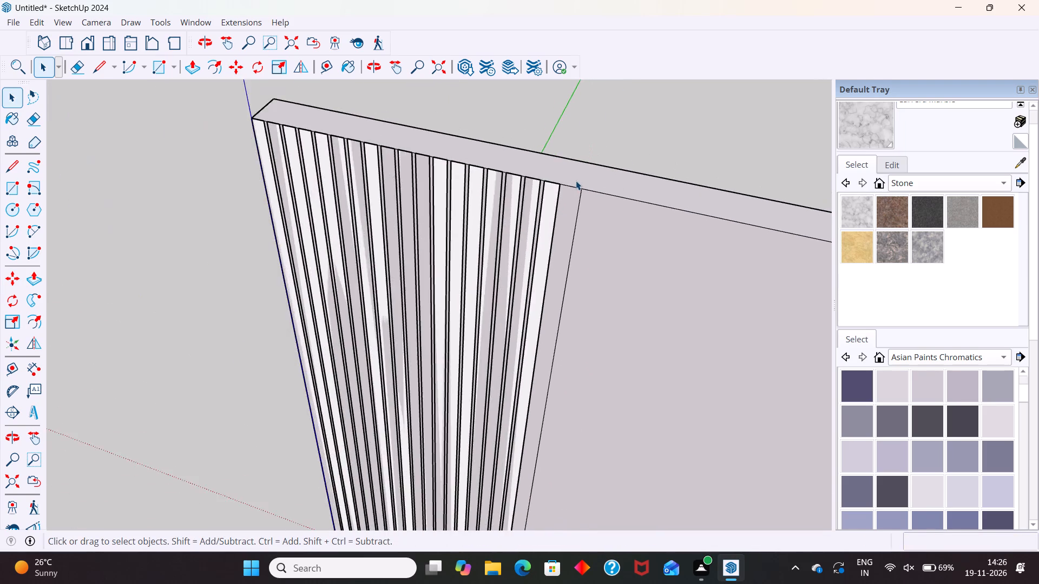
scroll(575, 181, down, 12)
scroll(568, 184, up, 4)
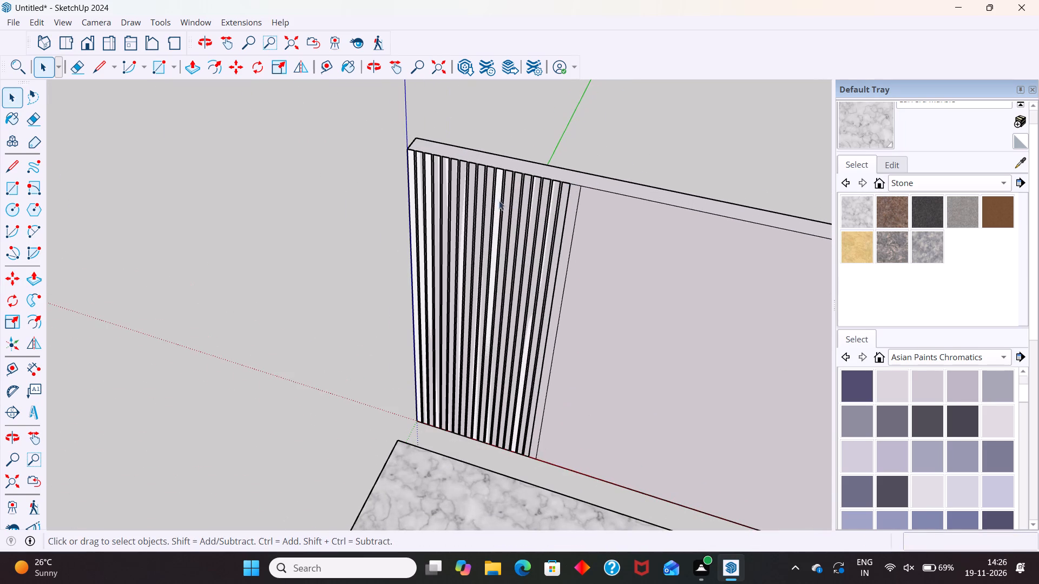
scroll(486, 204, down, 5)
middle_drag(483, 230, 641, 211)
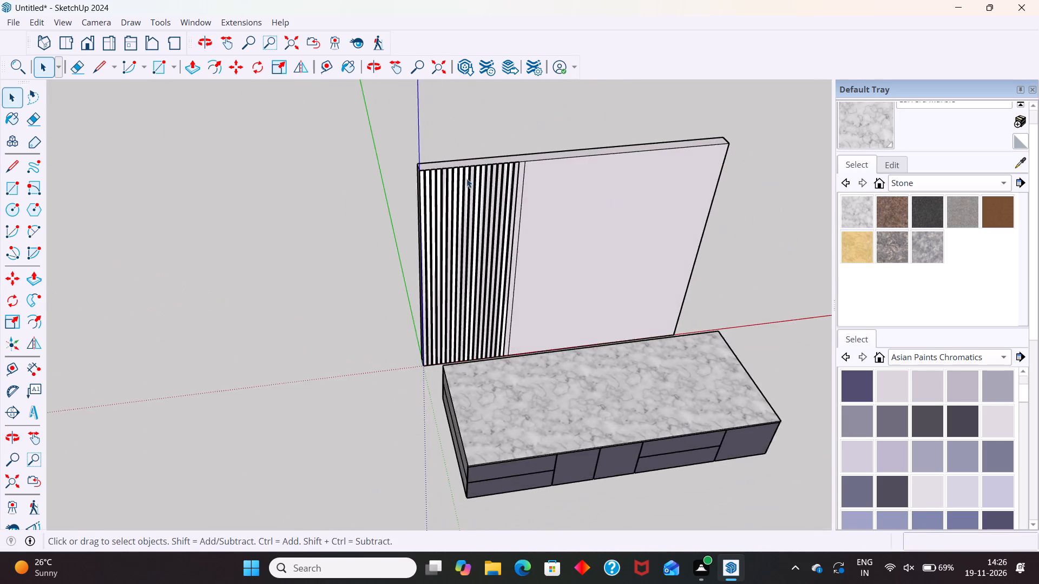
scroll(465, 176, up, 11)
middle_drag(392, 192, 514, 195)
scroll(376, 180, up, 5)
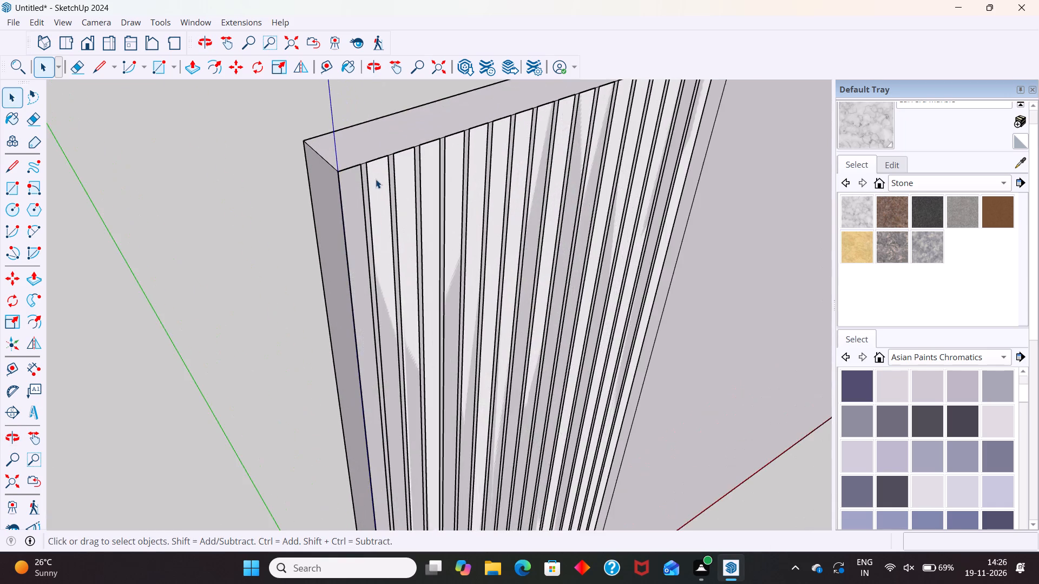
scroll(376, 205, down, 13)
middle_drag(530, 291, 389, 289)
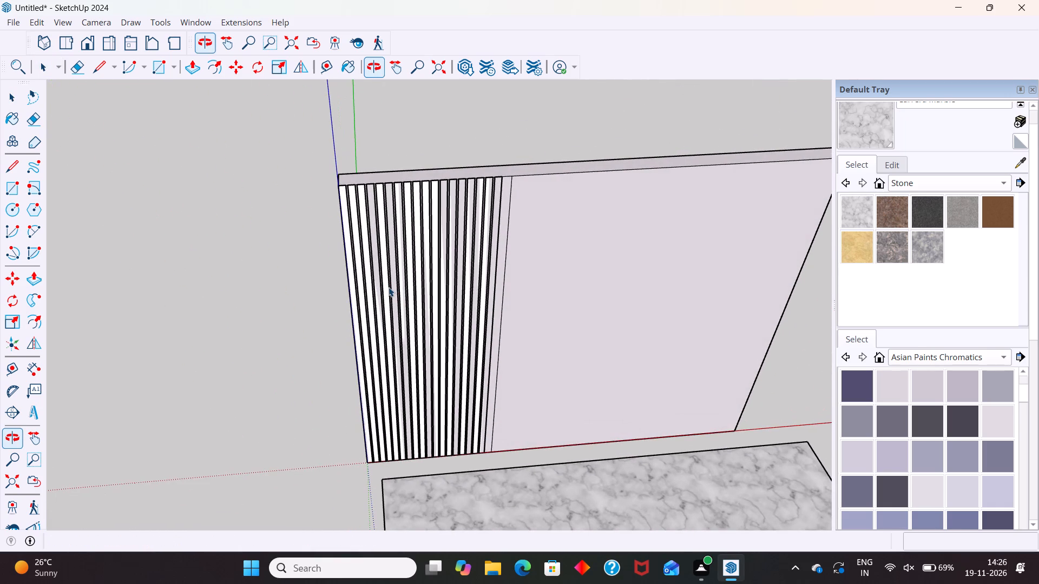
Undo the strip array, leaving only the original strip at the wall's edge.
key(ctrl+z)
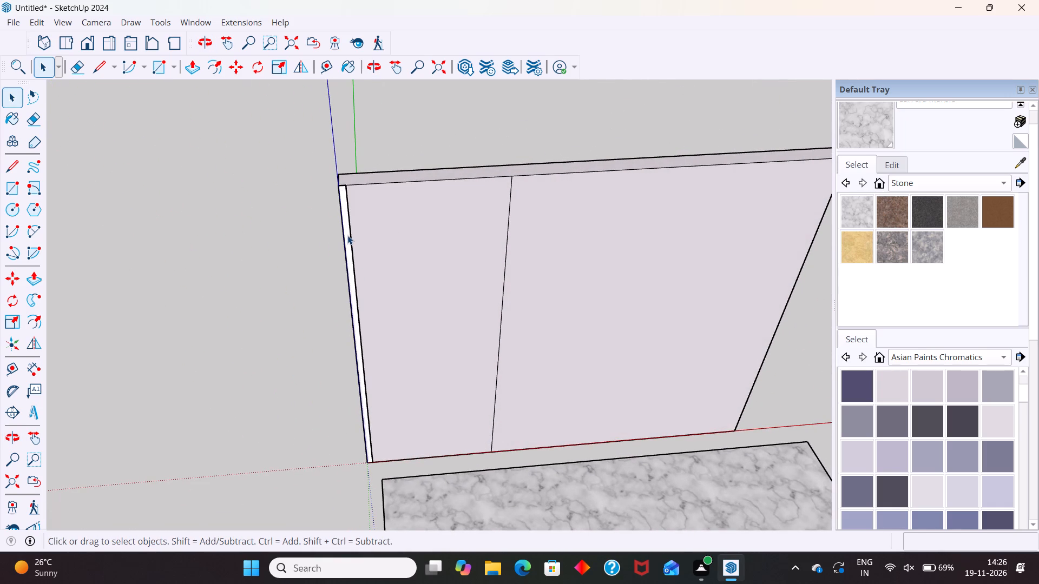
Copy the strip 2.5" along the wall's top edge and array it 18 times up to the dividing line.
click(347, 235)
key(m)
scroll(337, 180, up, 5)
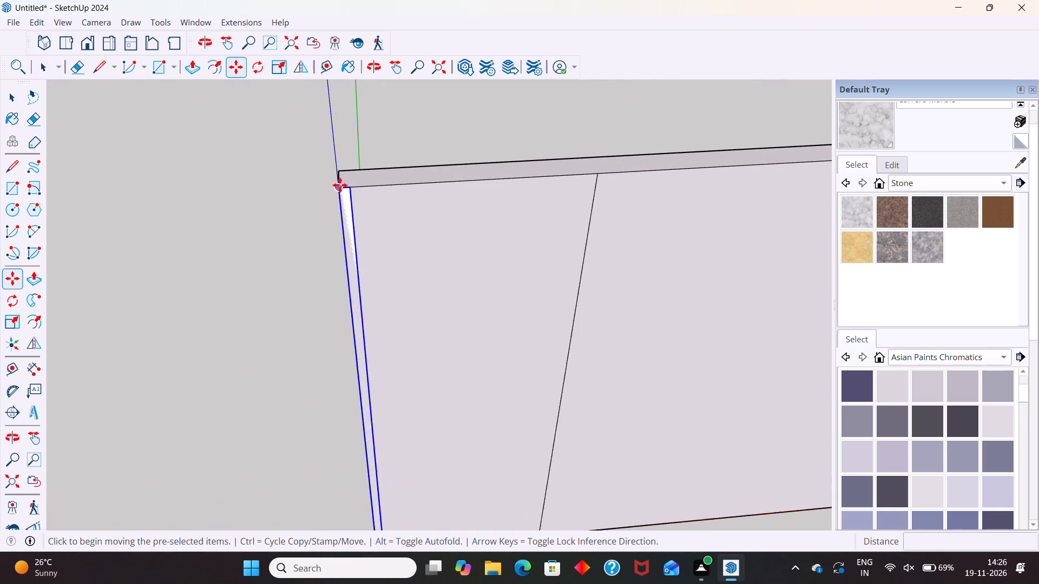
click(337, 186)
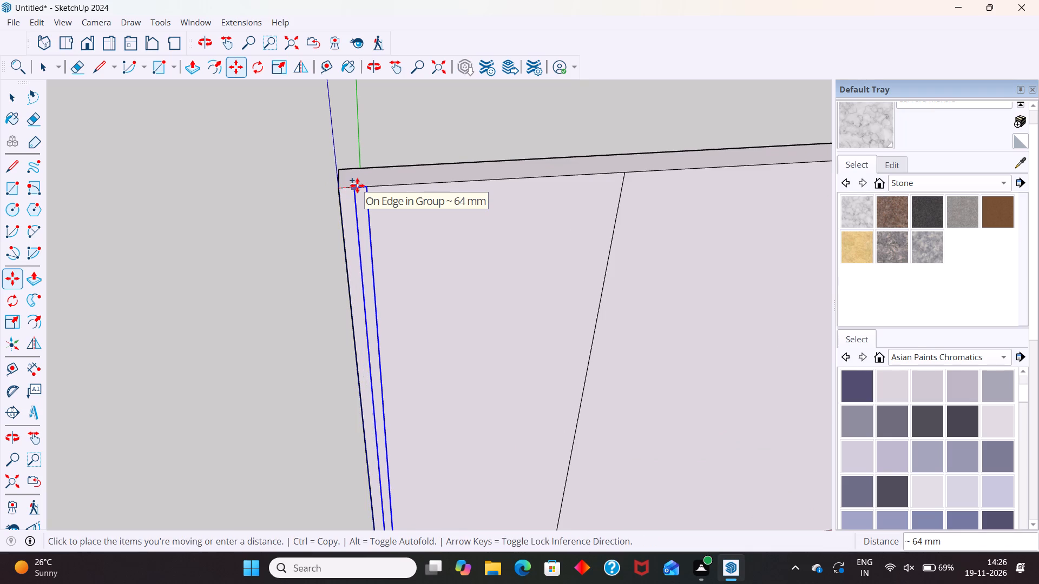
key(2)
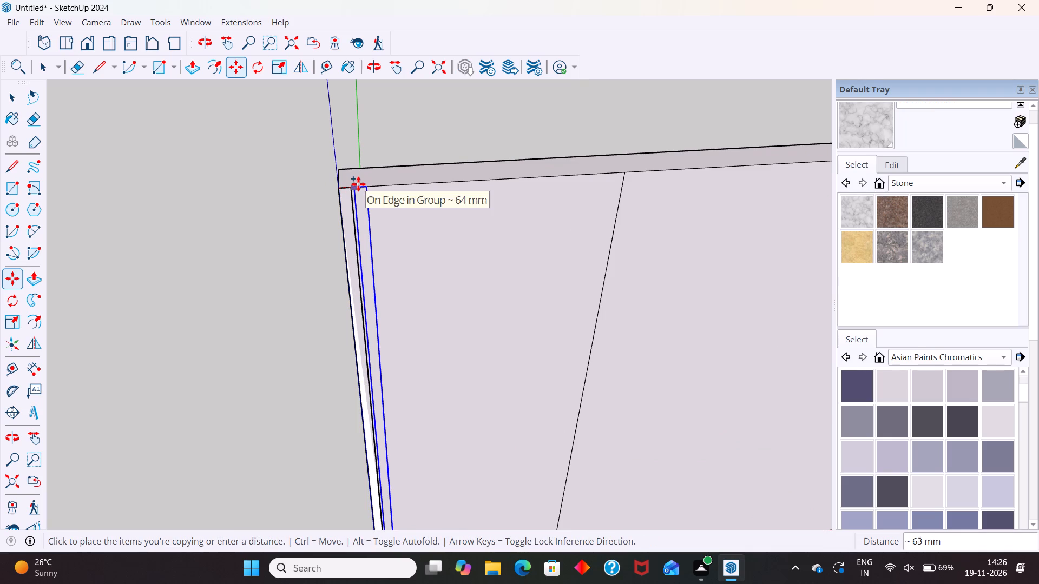
text(.5)
key(shift+quotedbl)
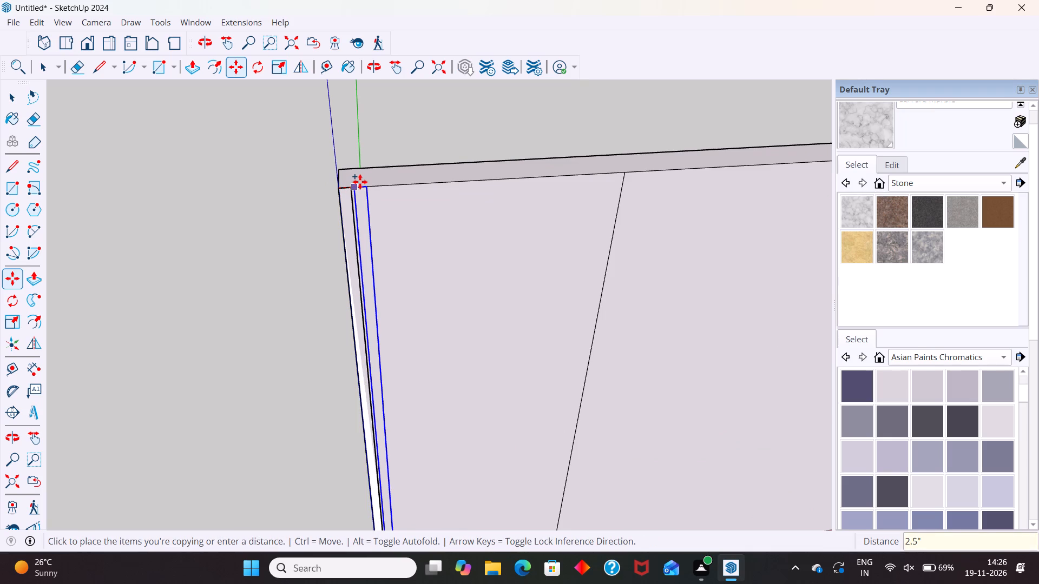
key(Return)
text(*18)
key(Return)
key(space)
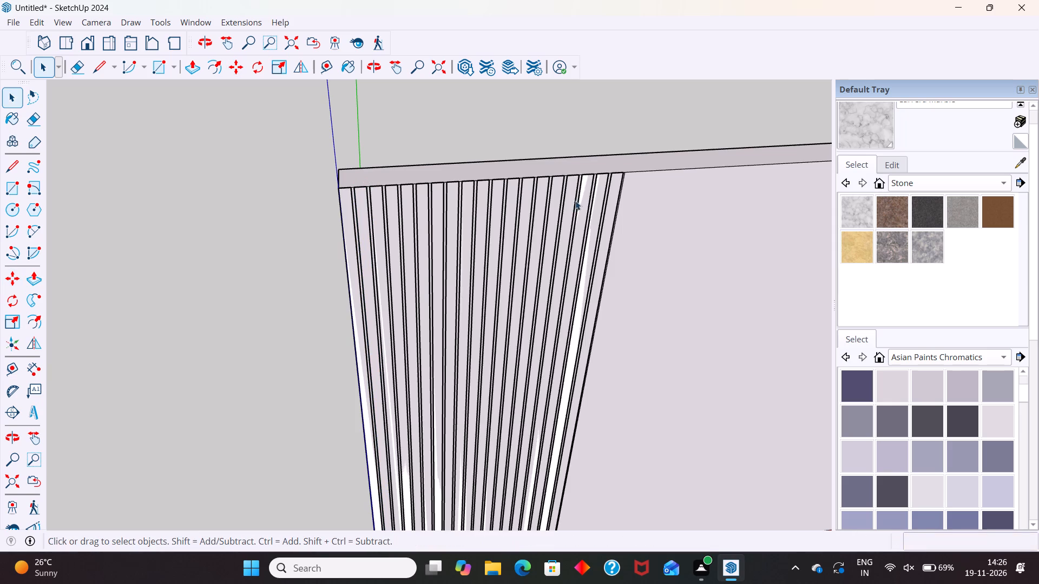
Delete the vertical dividing line beside the last strip inside the wall group, and exit the group.
scroll(625, 156, up, 8)
double_click(620, 188)
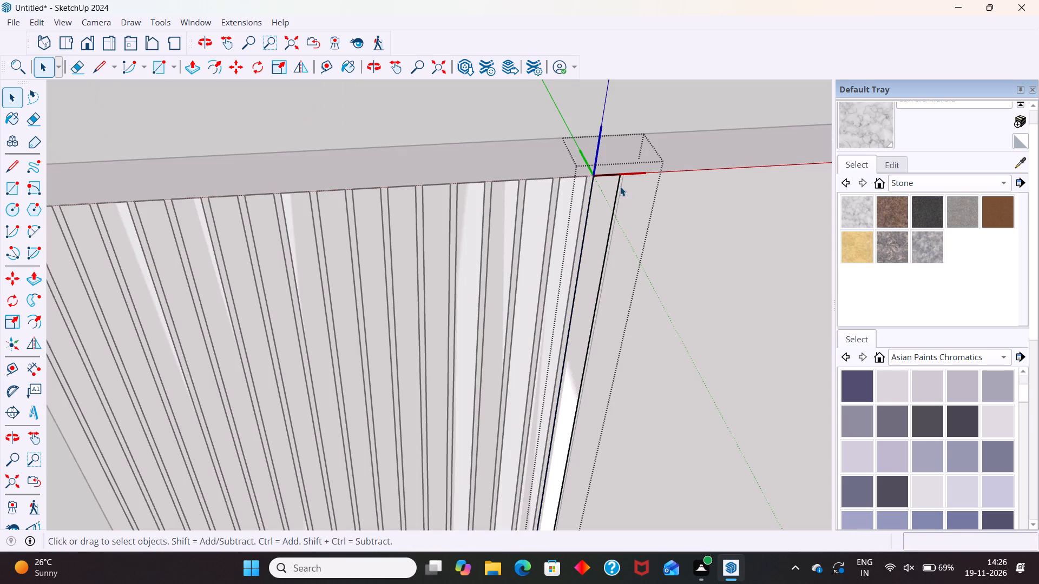
click(621, 185)
click(646, 124)
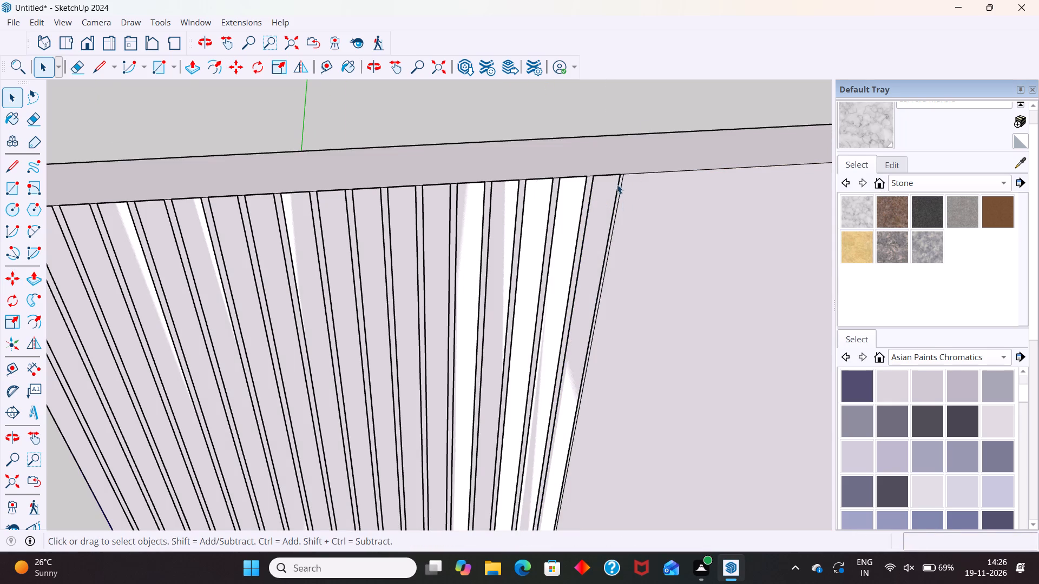
click(623, 179)
triple_click(623, 178)
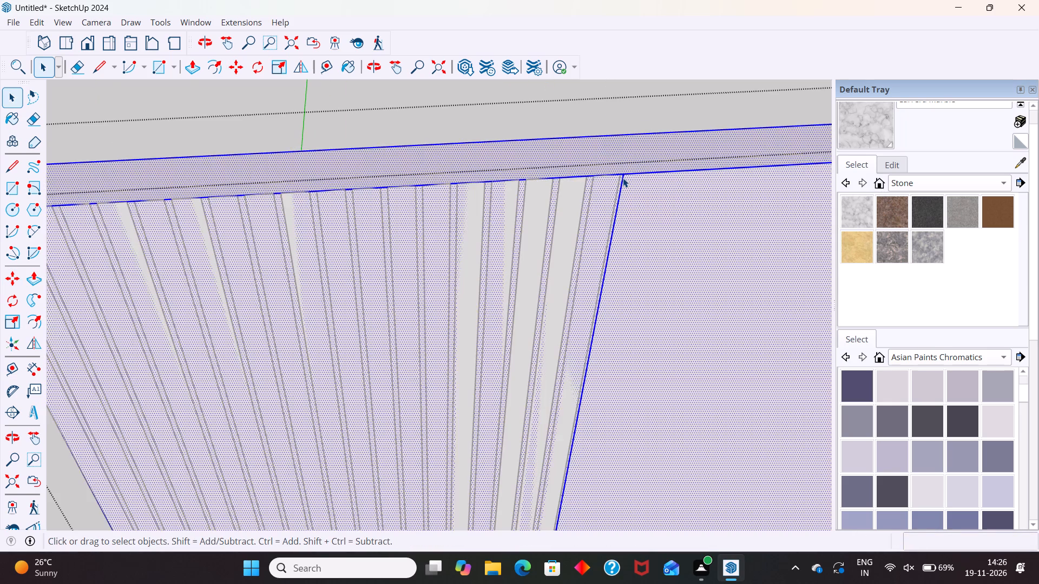
click(623, 178)
key(Delete)
scroll(660, 168, down, 12)
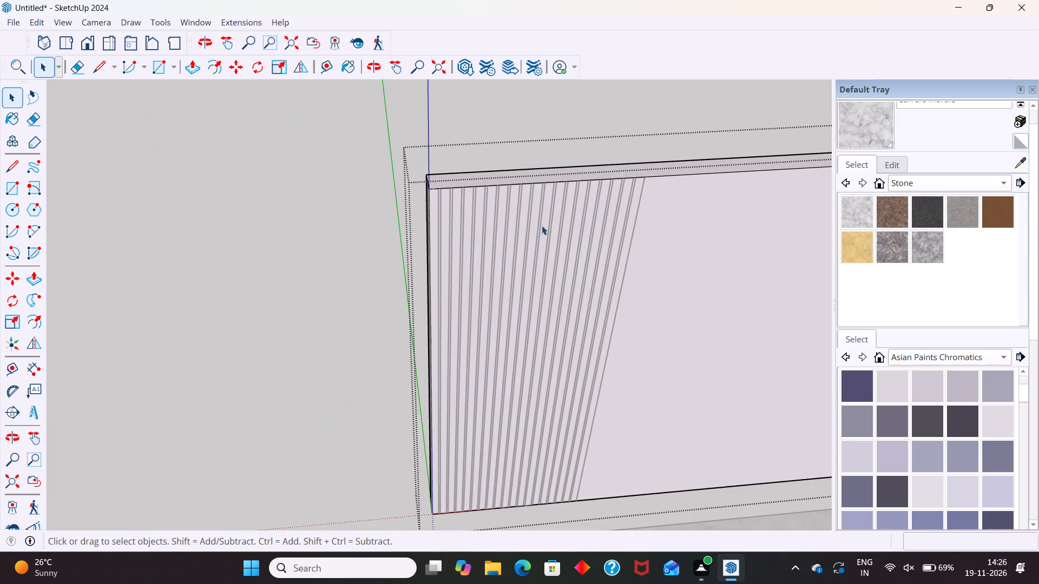
click(351, 229)
Inside the first strip component, extrude the strip's front face outward by 1" with Push/Pull.
scroll(403, 205, up, 9)
double_click(440, 200)
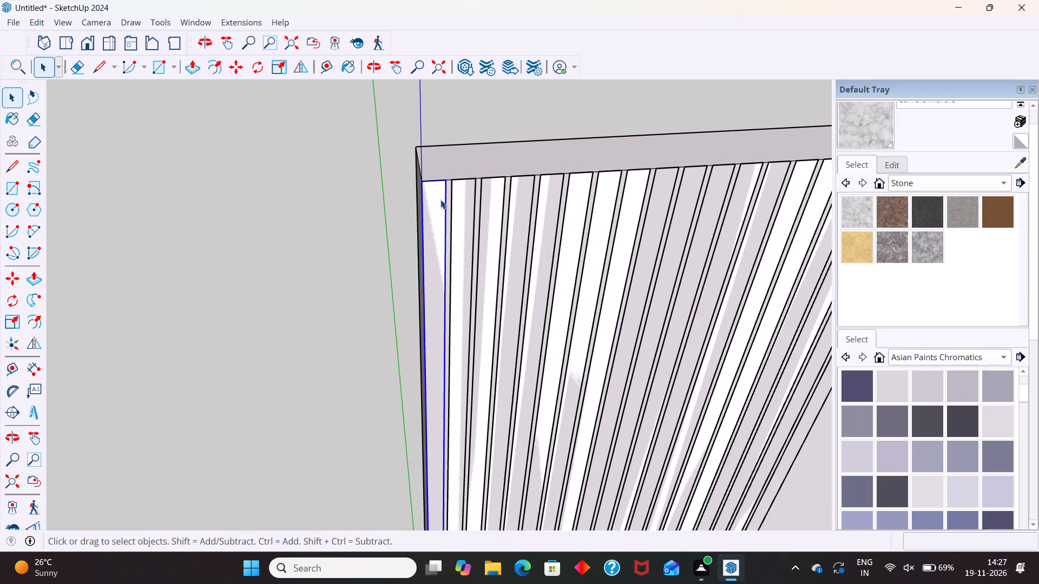
click(437, 201)
key(p)
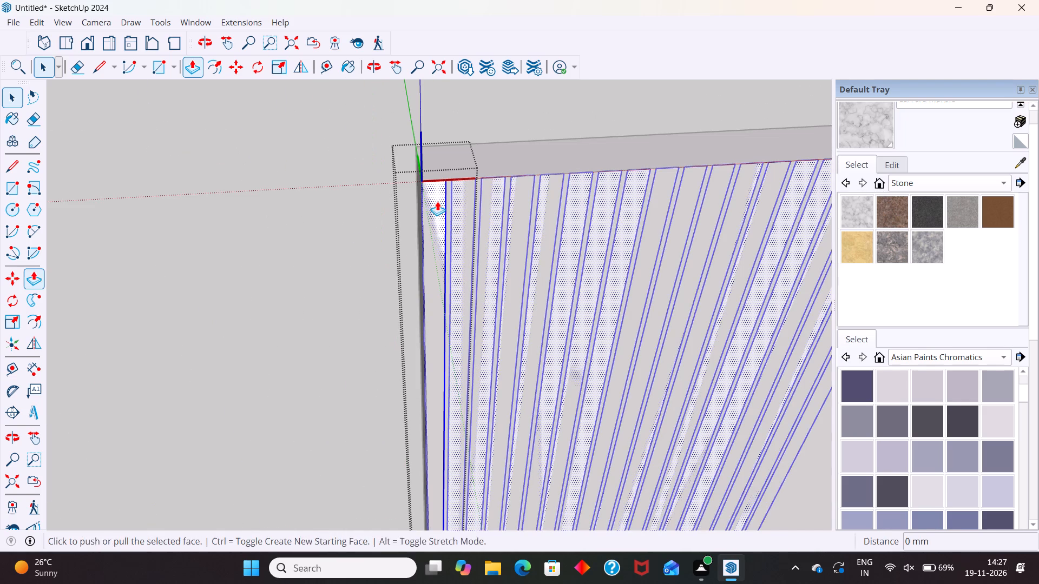
click(437, 201)
text(1")
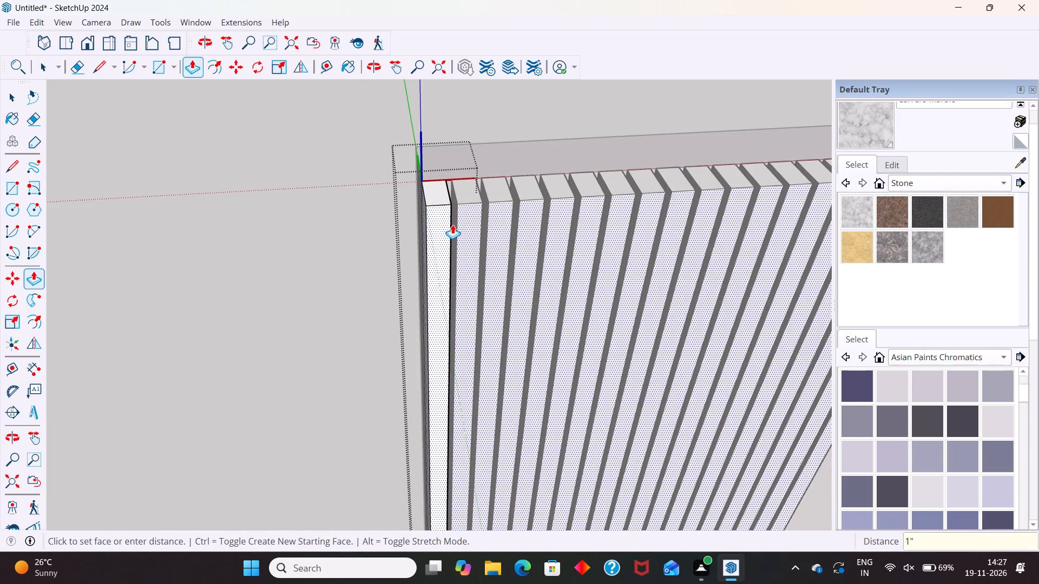
key(Return)
key(space)
Paint the whole strip component with the dark brown veneer from the Wood materials, and exit the component.
click(222, 263)
triple_click(441, 200)
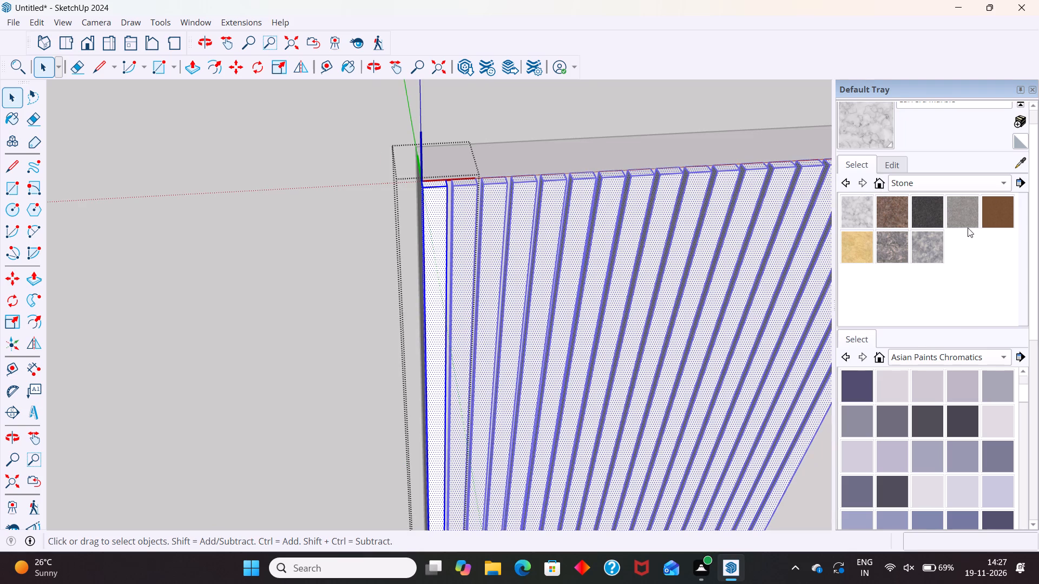
click(997, 177)
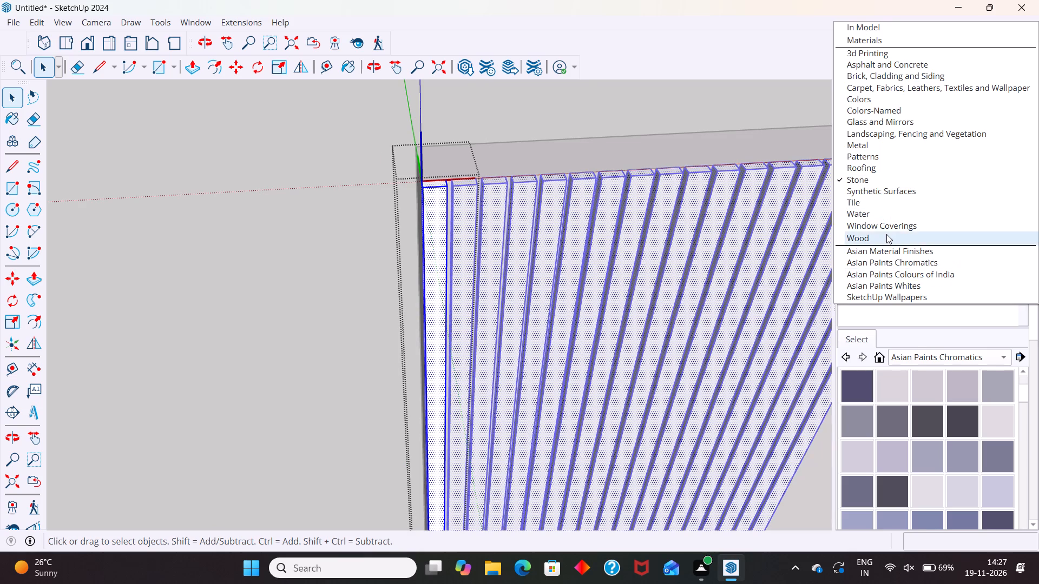
click(886, 235)
click(859, 284)
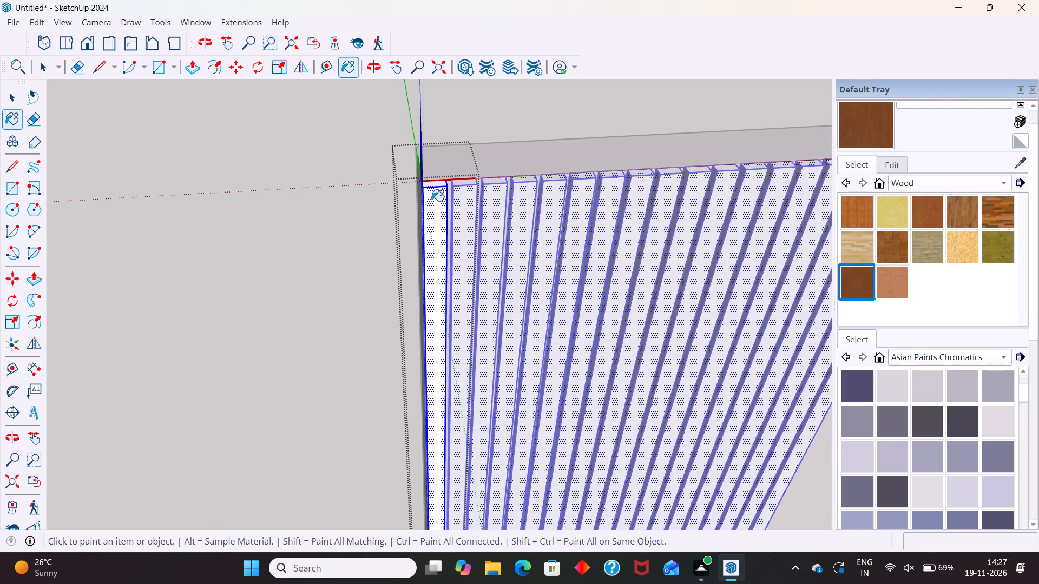
click(433, 200)
key(space)
click(278, 225)
Move the marble cabinet about 741 mm so its rear bottom corner meets the wall's front bottom corner.
scroll(278, 226, down, 7)
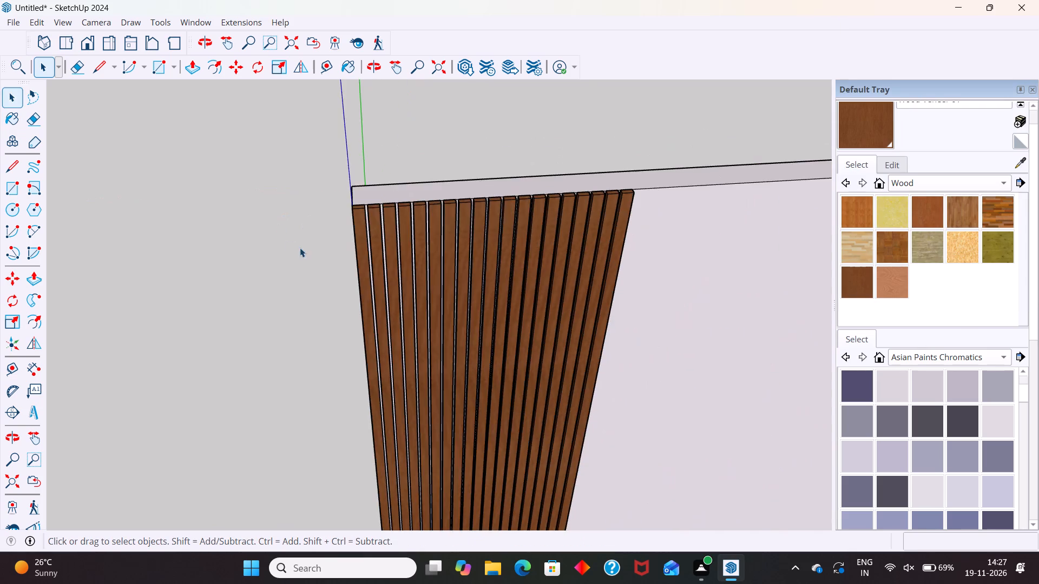
scroll(301, 247, down, 5)
middle_drag(423, 273, 334, 200)
scroll(331, 216, down, 6)
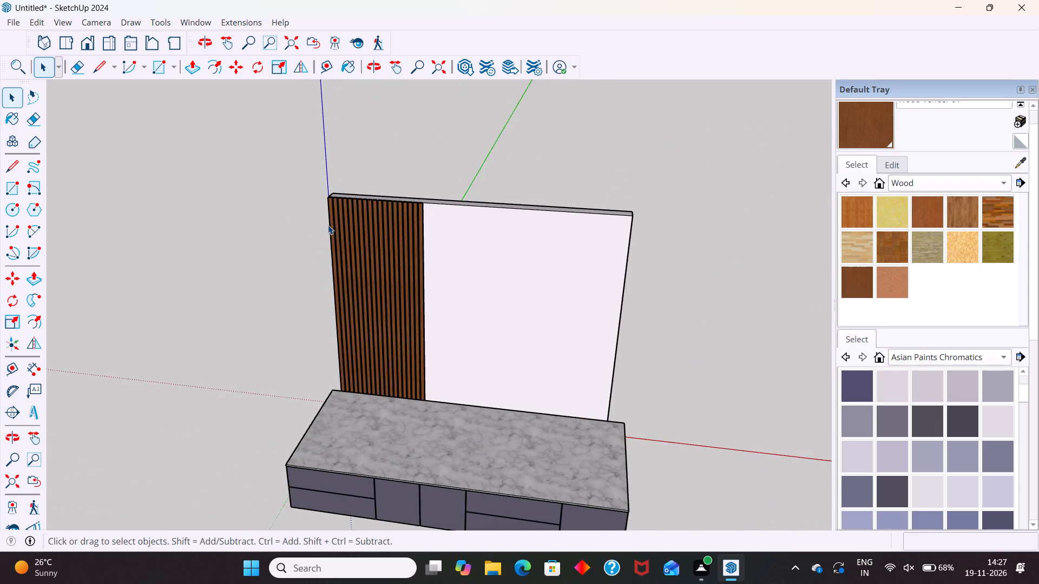
scroll(328, 225, down, 2)
click(493, 450)
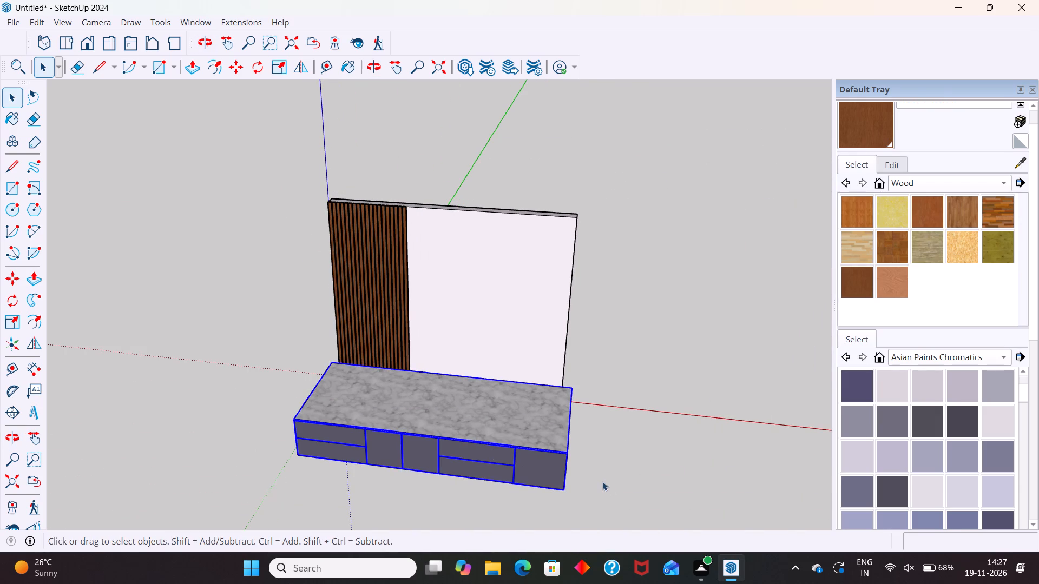
middle_drag(484, 465, 450, 456)
middle_drag(633, 491, 424, 469)
scroll(632, 490, up, 1)
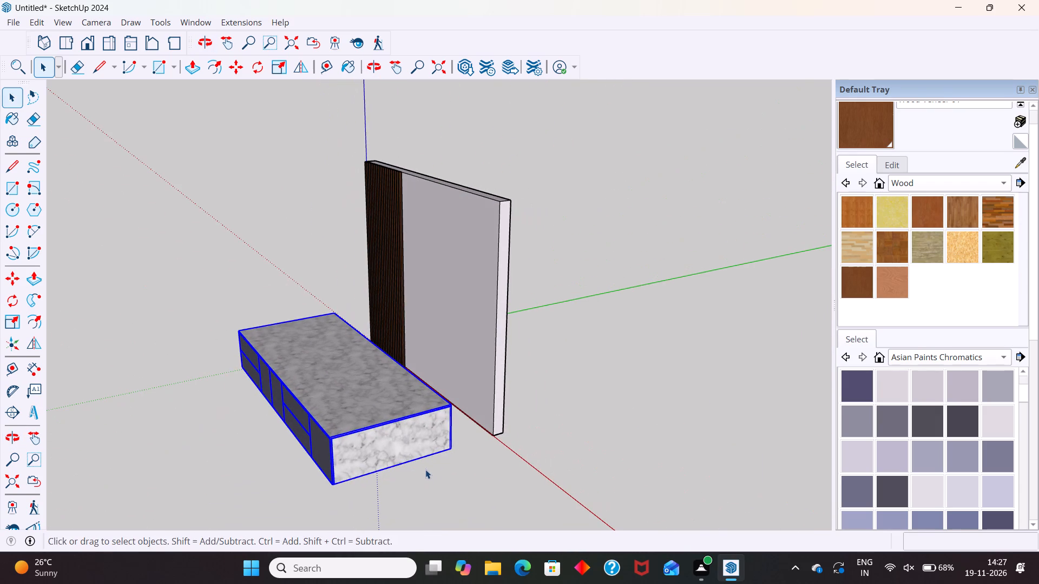
key(m)
scroll(459, 459, up, 9)
drag(446, 443, 452, 446)
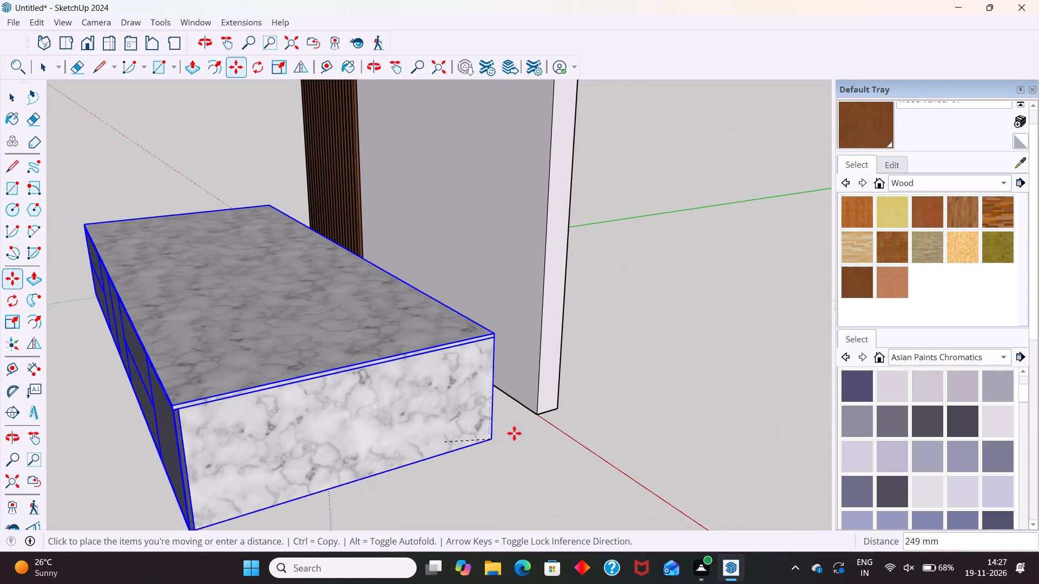
click(542, 417)
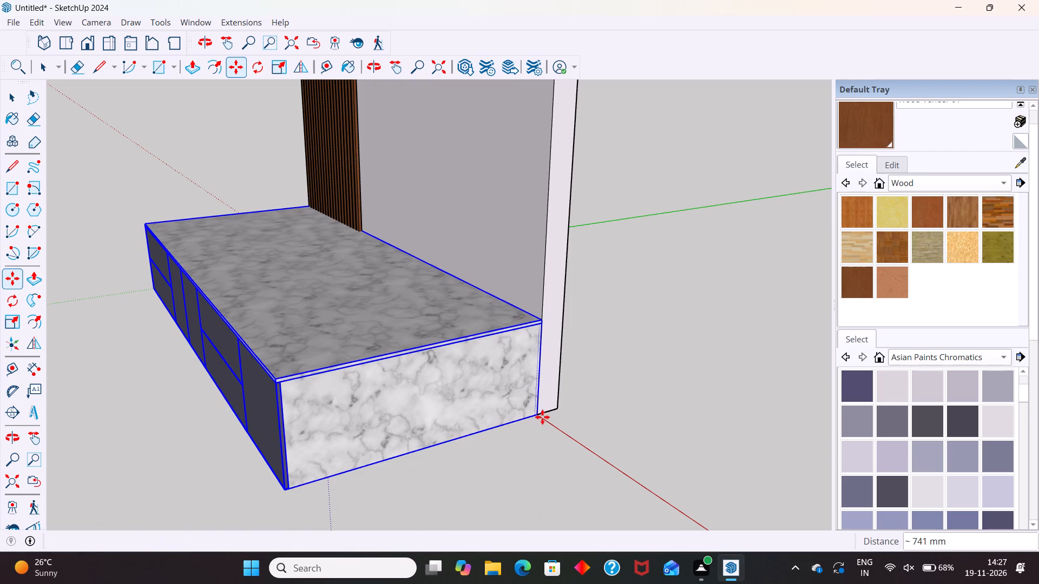
Move the marble cabinet straight up by 100 mm from its rear bottom corner along the wall's edge, and deselect it.
middle_drag(549, 415, 494, 428)
scroll(483, 436, up, 1)
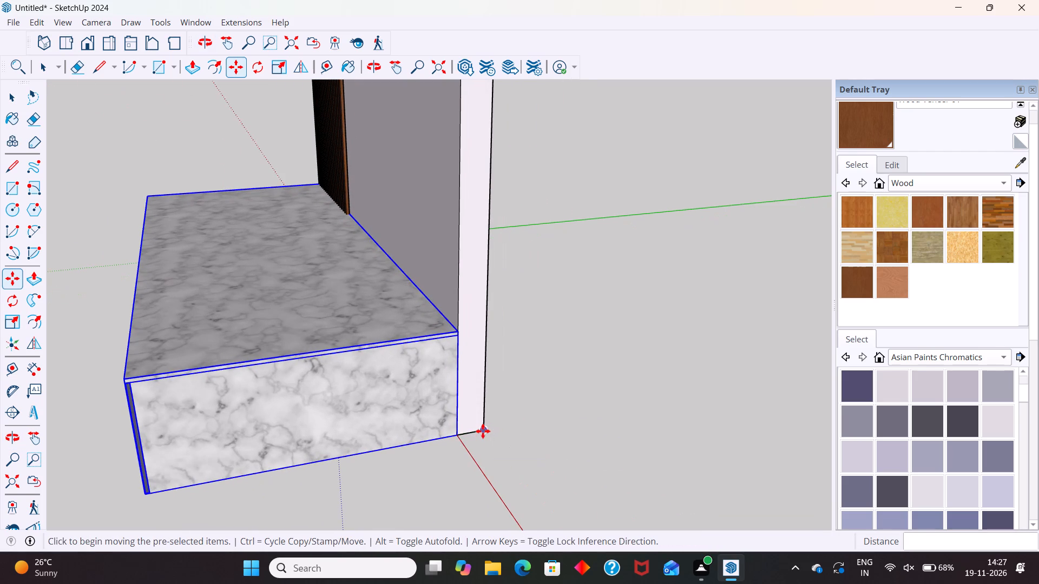
click(458, 434)
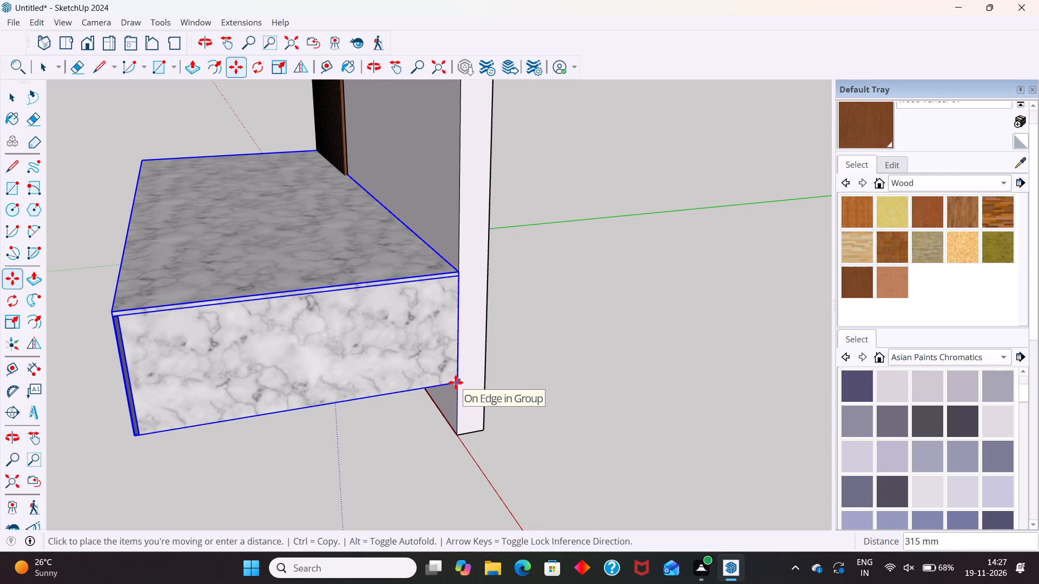
text(100)
key(Return)
key(space)
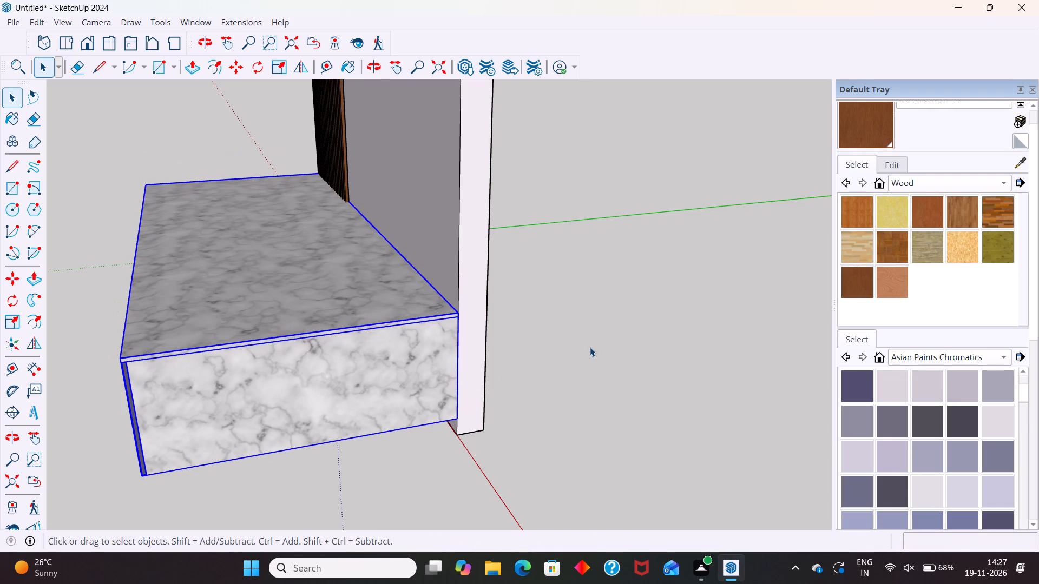
click(590, 347)
Create a new empty group, opened for editing, to hold a tall unit beside the plain part of the wall.
middle_drag(359, 427, 627, 385)
middle_drag(439, 347, 453, 344)
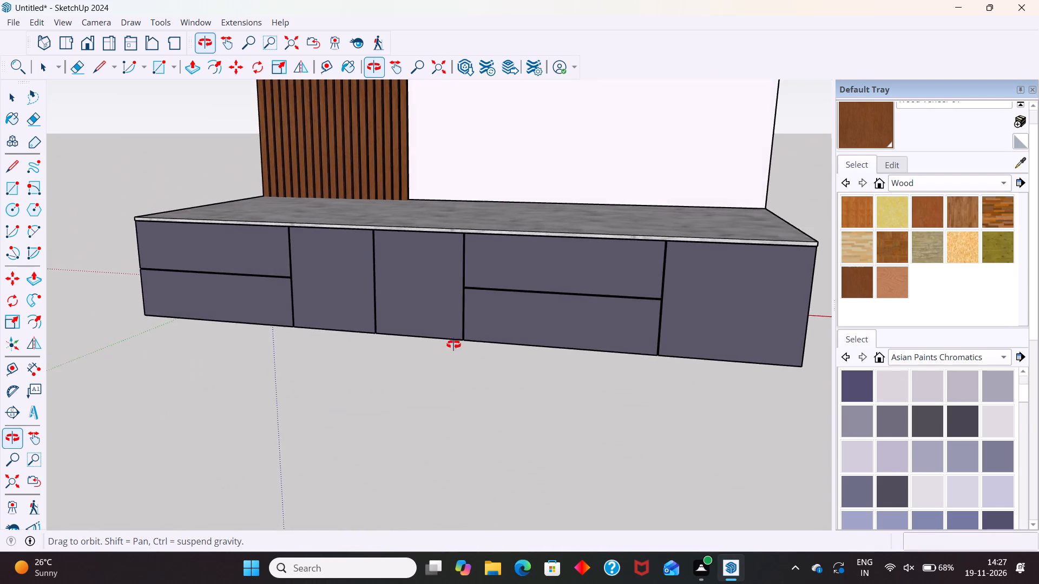
middle_drag(453, 344, 469, 388)
scroll(468, 399, down, 6)
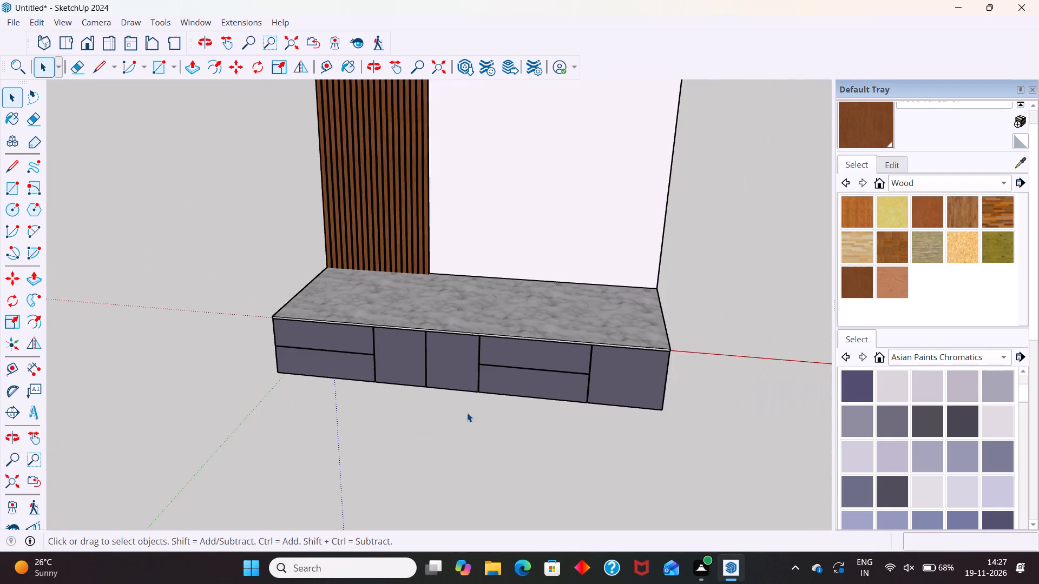
scroll(466, 413, down, 5)
middle_drag(490, 413, 540, 364)
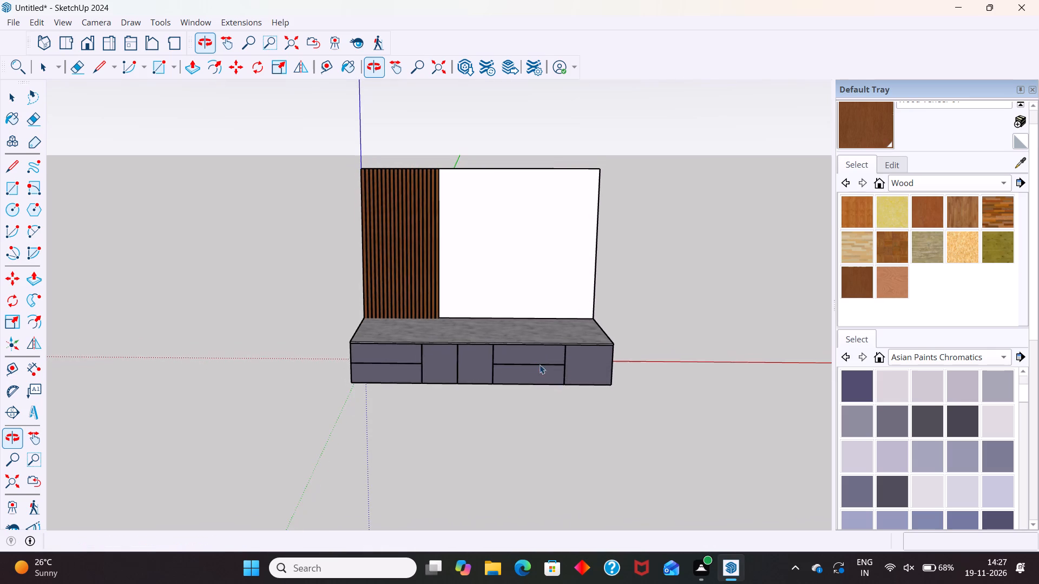
scroll(629, 189, up, 2)
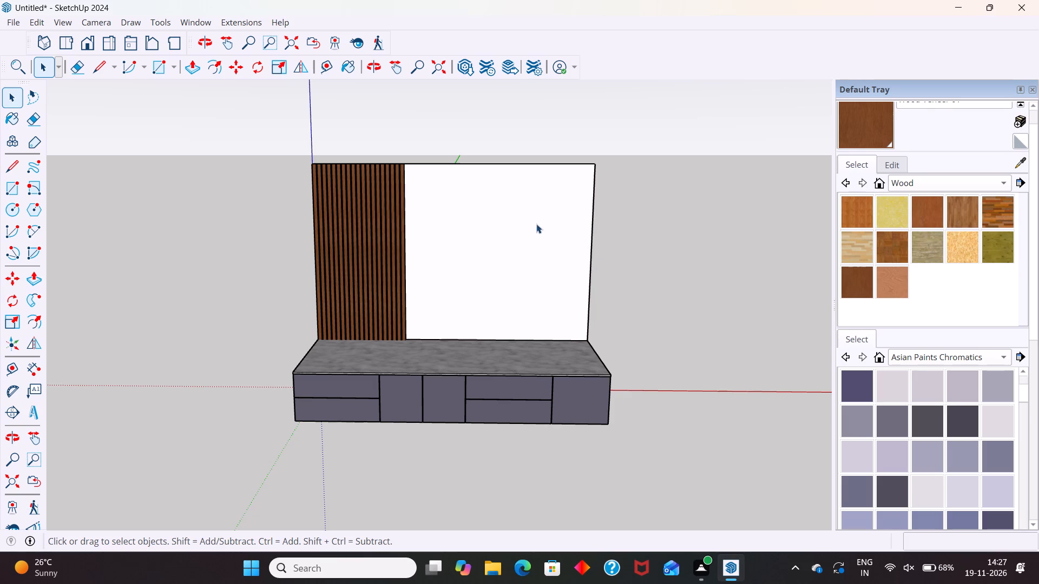
right_click(717, 355)
click(736, 401)
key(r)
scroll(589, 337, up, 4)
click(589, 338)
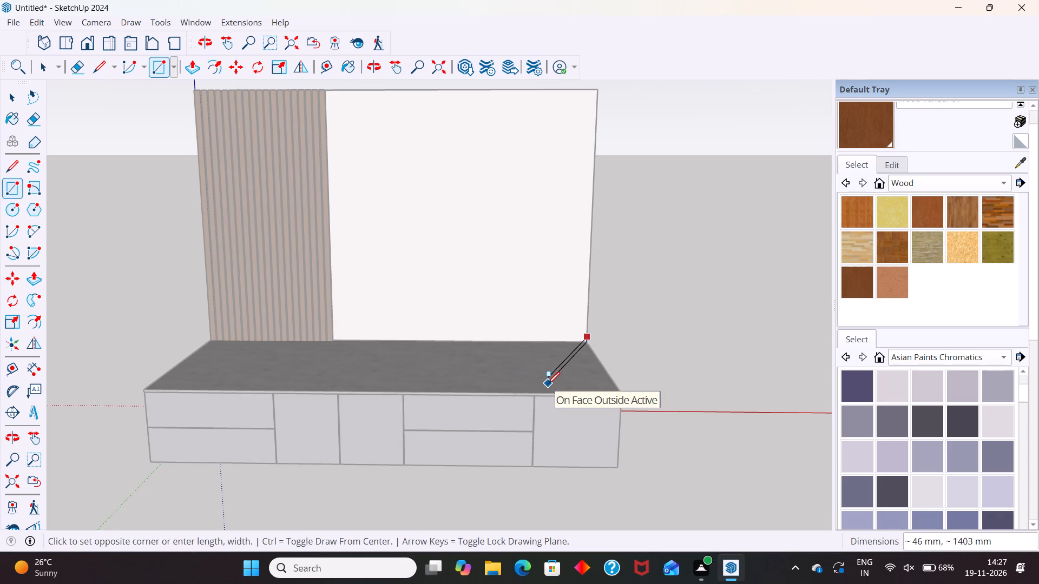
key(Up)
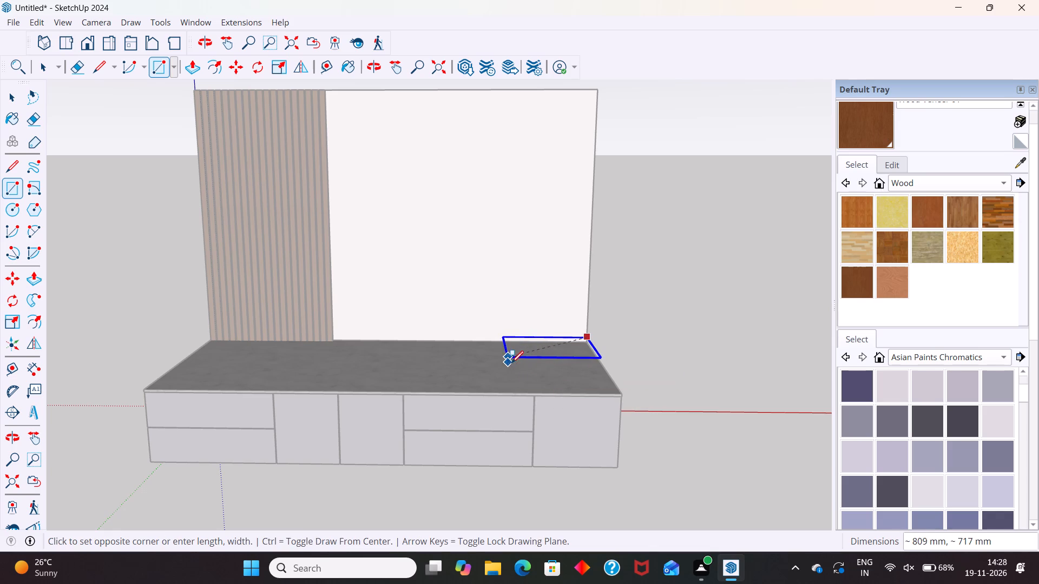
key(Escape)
Draw a 600 × 300 mm rectangle on the cabinet top, starting from the wall's corner opposite the strip panelling.
scroll(645, 343, up, 13)
click(557, 337)
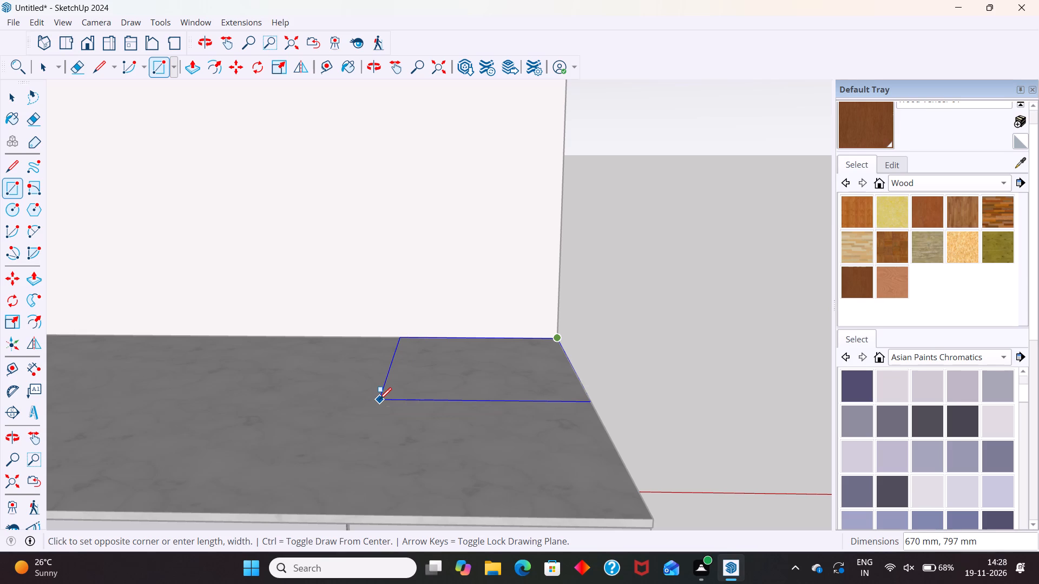
text(600)
text(,300)
key(Return)
key(space)
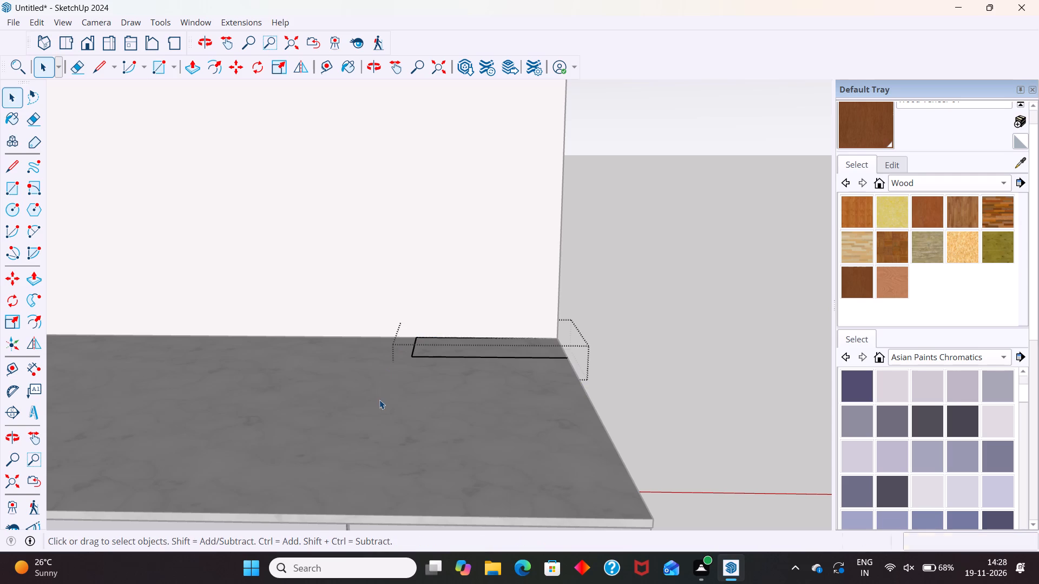
Extrude the rectangle upward 2348 mm to the wall's top edge with Push/Pull, and exit the group.
scroll(567, 348, up, 7)
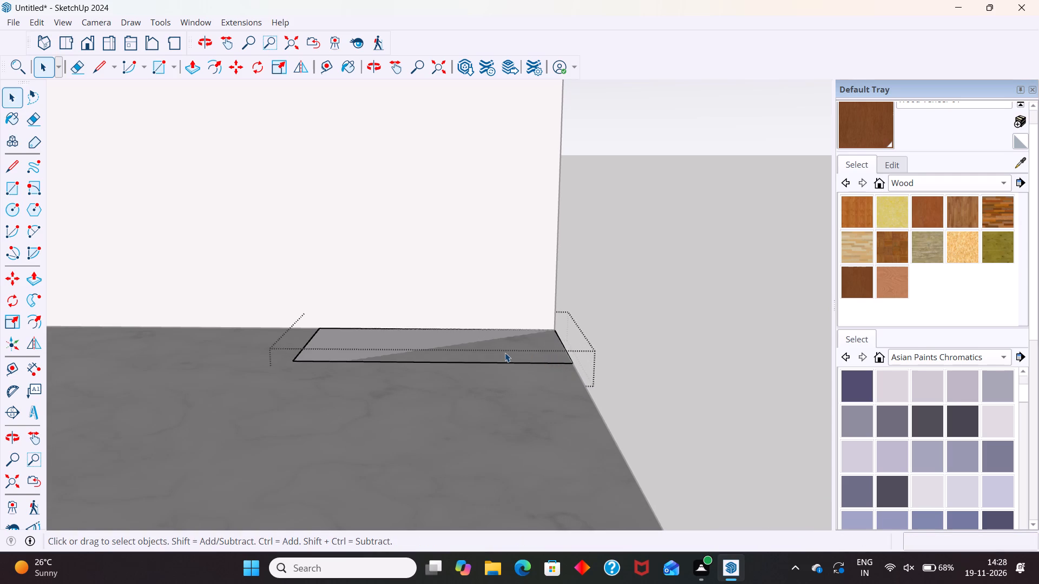
click(504, 353)
scroll(474, 376, down, 14)
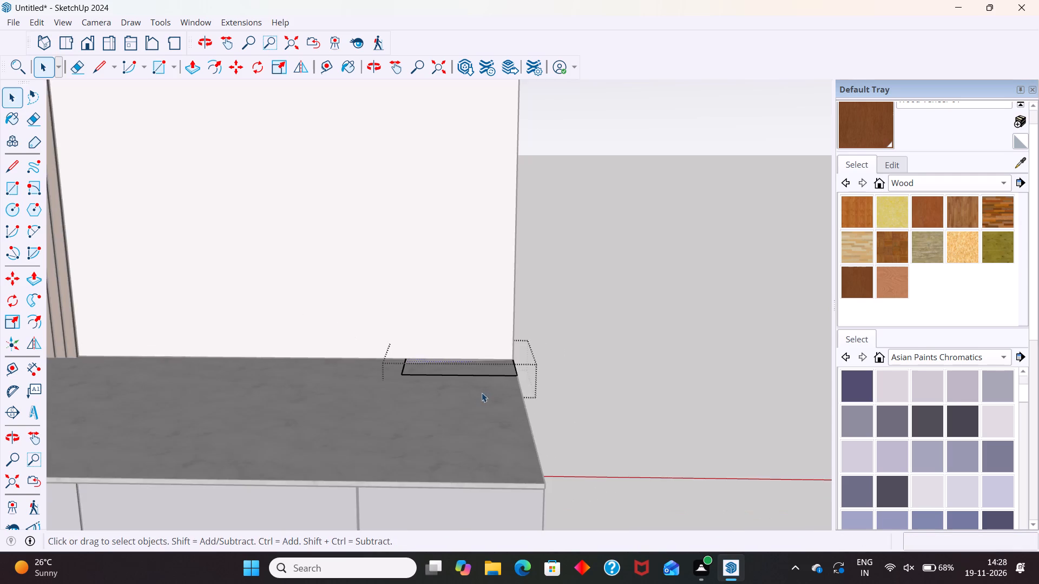
scroll(482, 393, down, 6)
key(p)
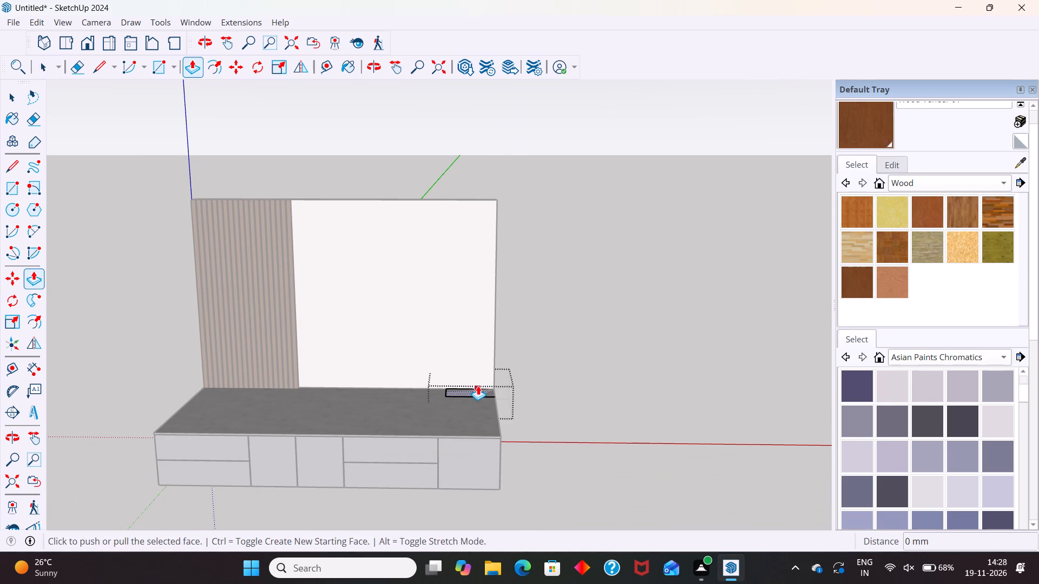
click(477, 386)
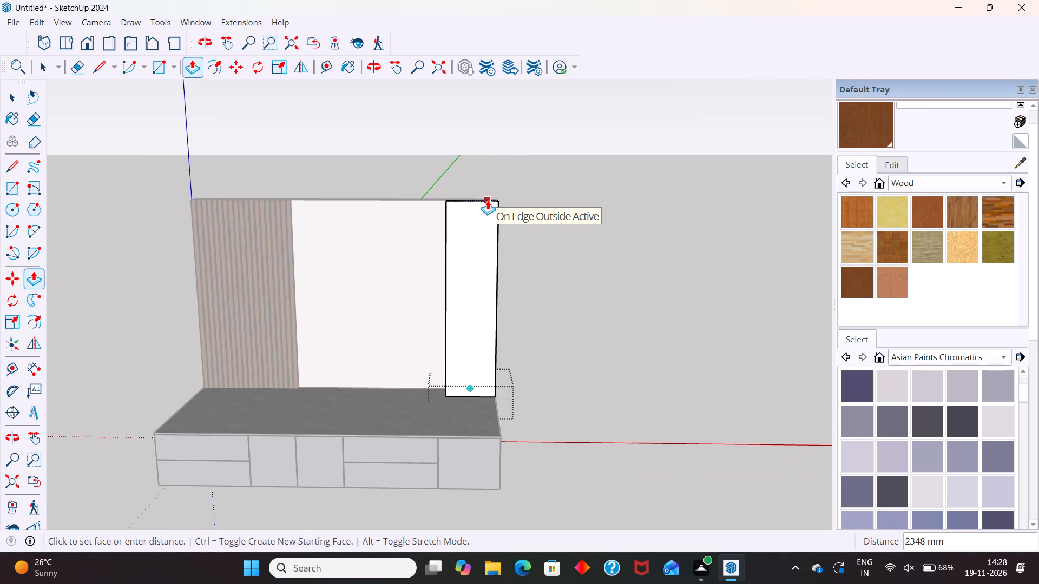
click(488, 200)
middle_drag(528, 215, 525, 234)
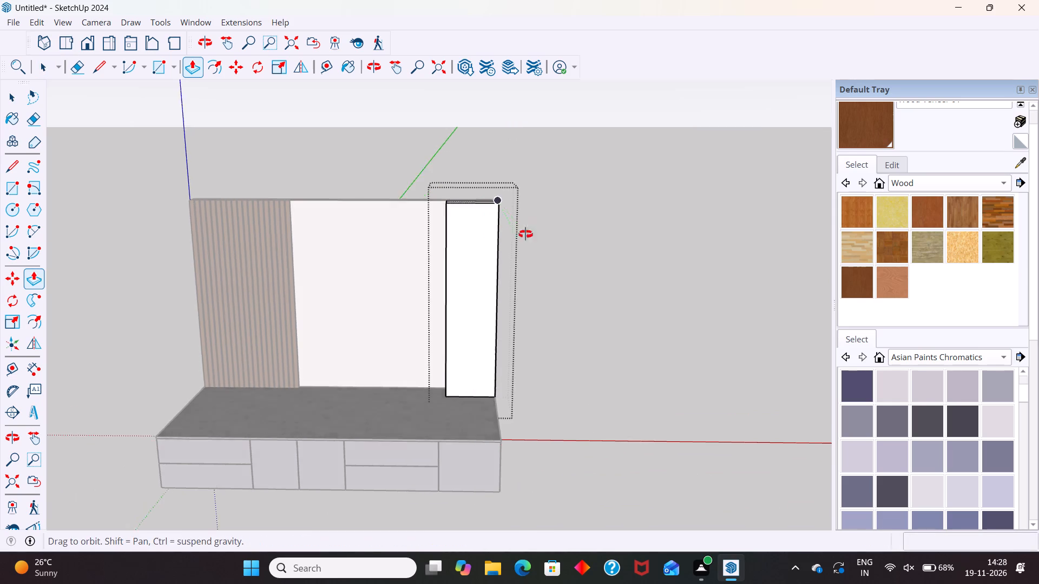
middle_drag(525, 234, 327, 331)
scroll(504, 223, up, 5)
key(space)
click(593, 231)
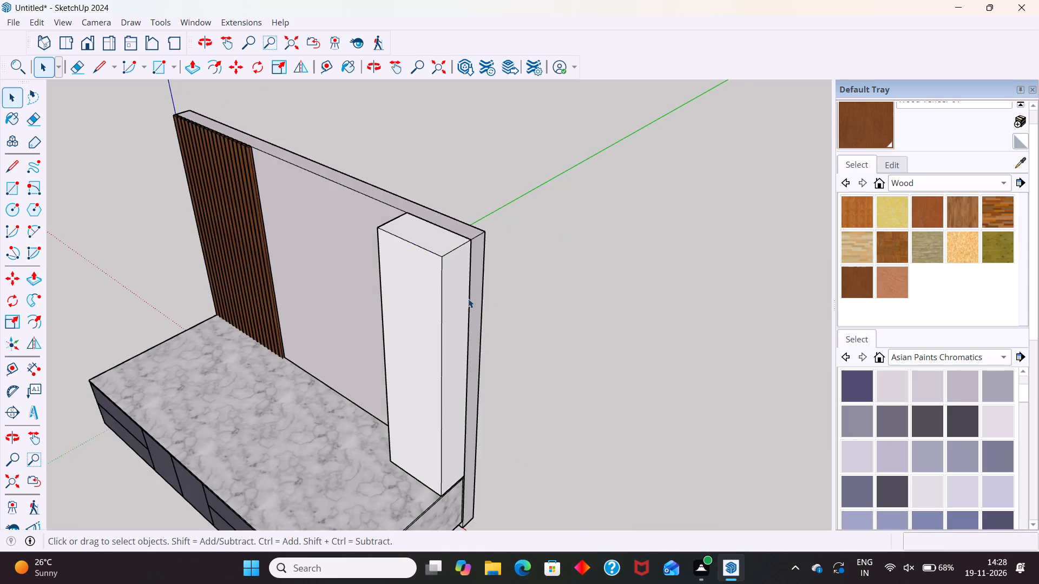
Inside the tall box group, offset the front face's outline inward by 18 mm.
scroll(468, 299, down, 5)
middle_drag(441, 340, 639, 276)
click(498, 308)
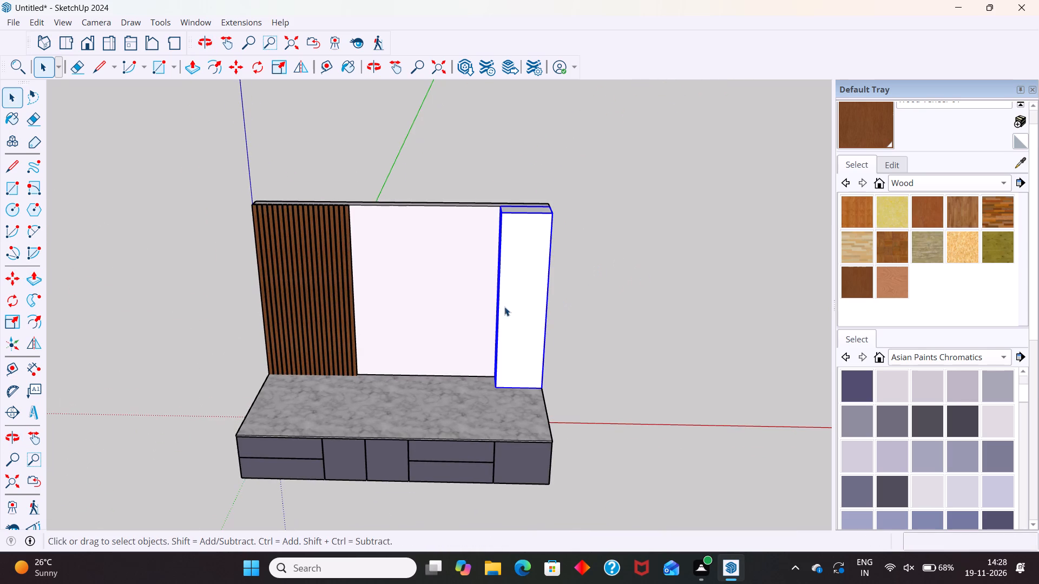
triple_click(517, 302)
click(552, 302)
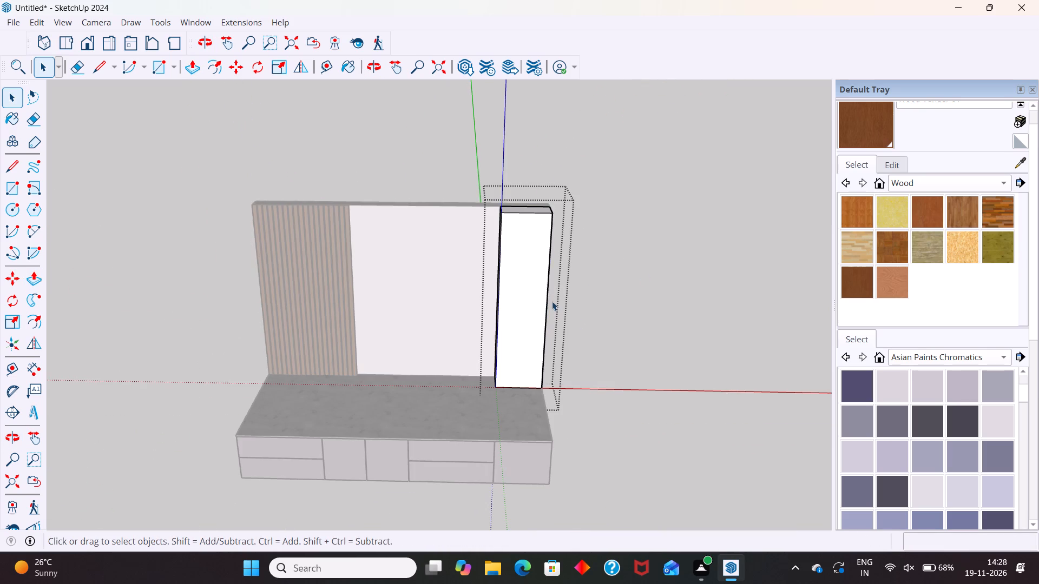
click(513, 294)
middle_drag(565, 310, 517, 254)
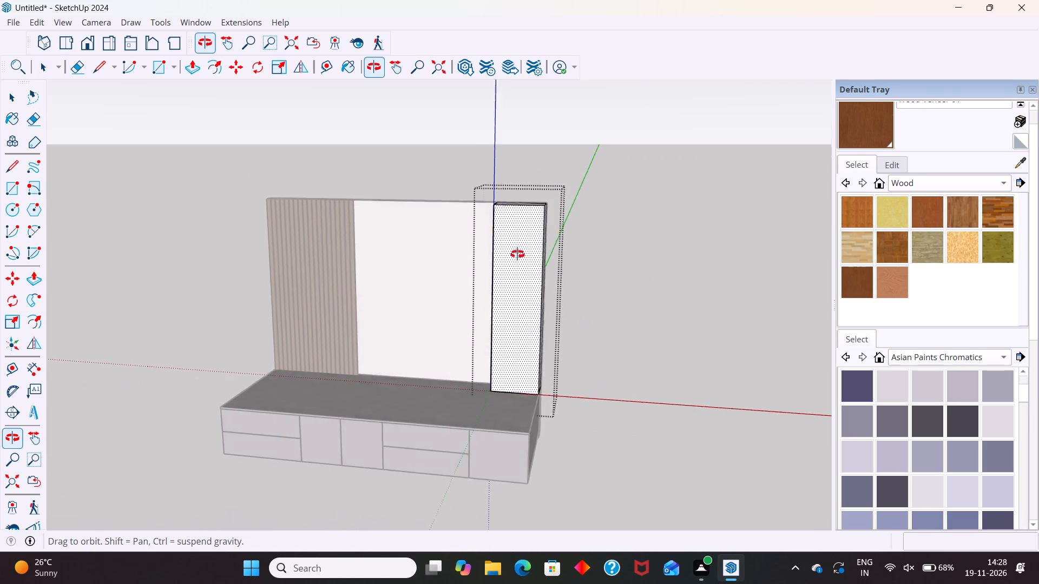
middle_drag(517, 254, 521, 251)
key(f)
click(539, 243)
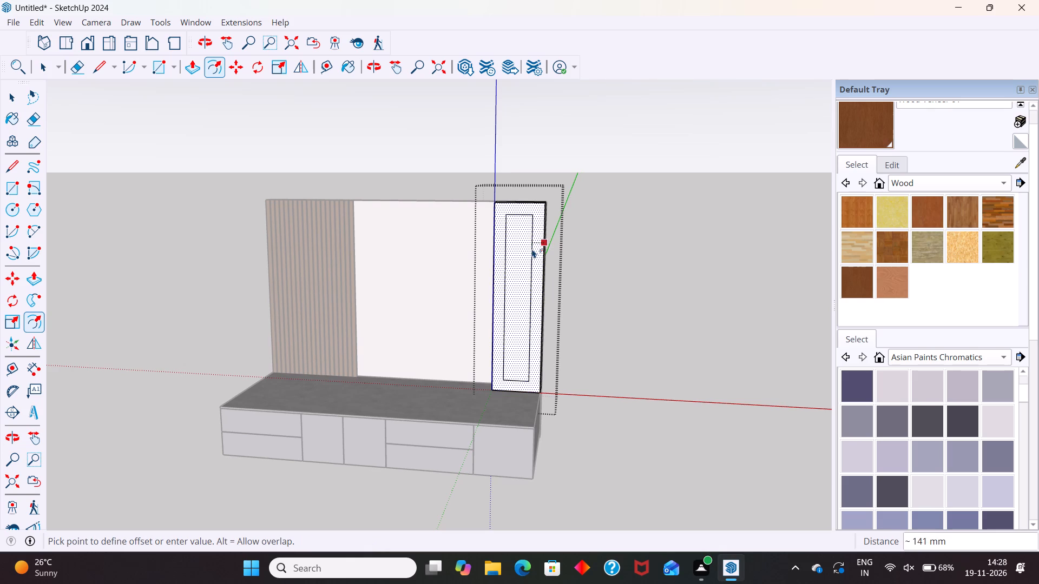
text(18)
key(Return)
key(space)
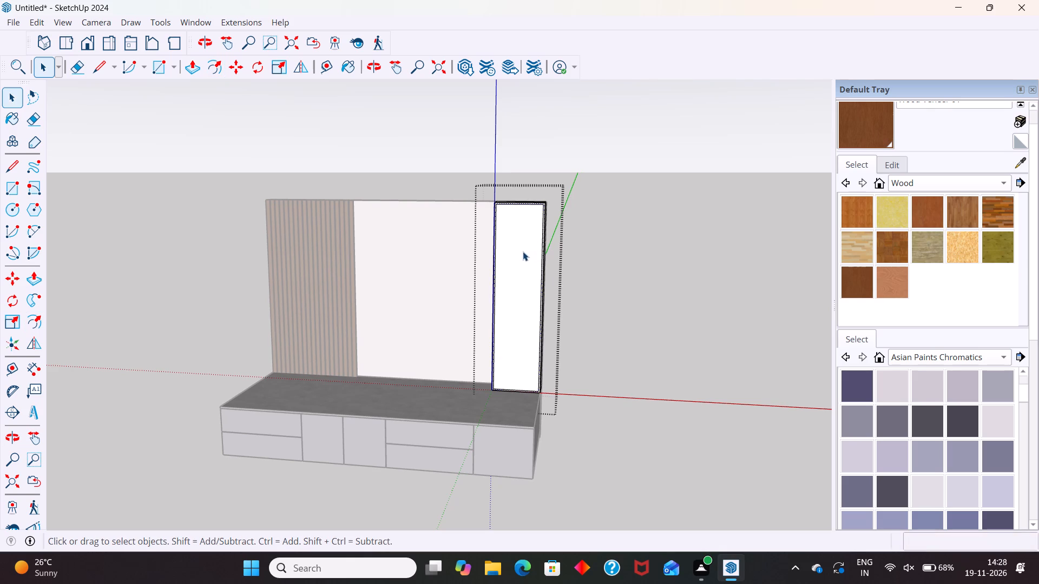
Push the tall box's inner front face inward by 282 mm to hollow it out, and exit the group.
click(522, 249)
middle_drag(568, 187, 477, 271)
scroll(583, 218, up, 5)
scroll(459, 288, up, 5)
key(p)
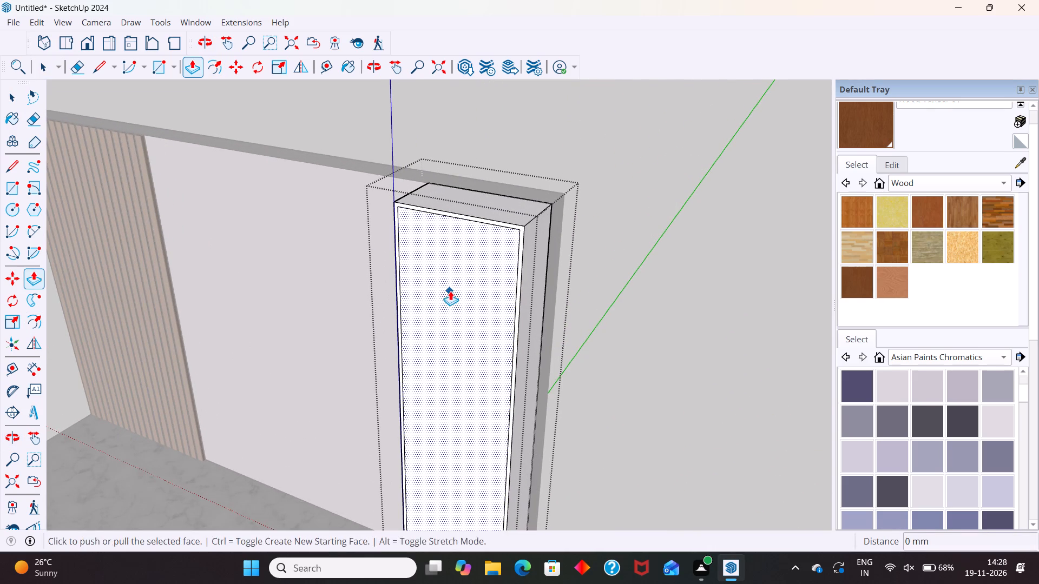
click(450, 291)
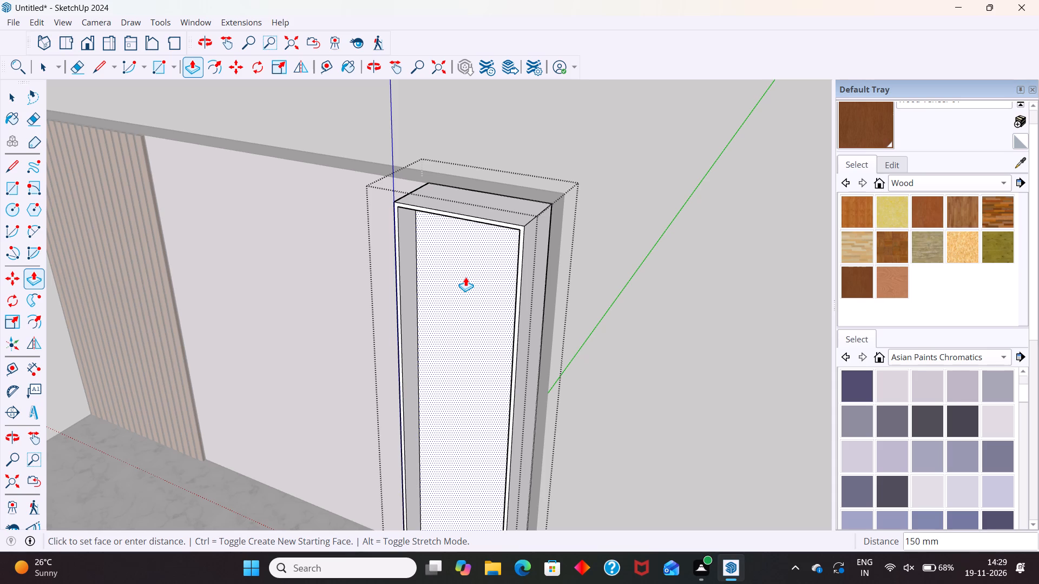
text(282)
key(Return)
key(Return)
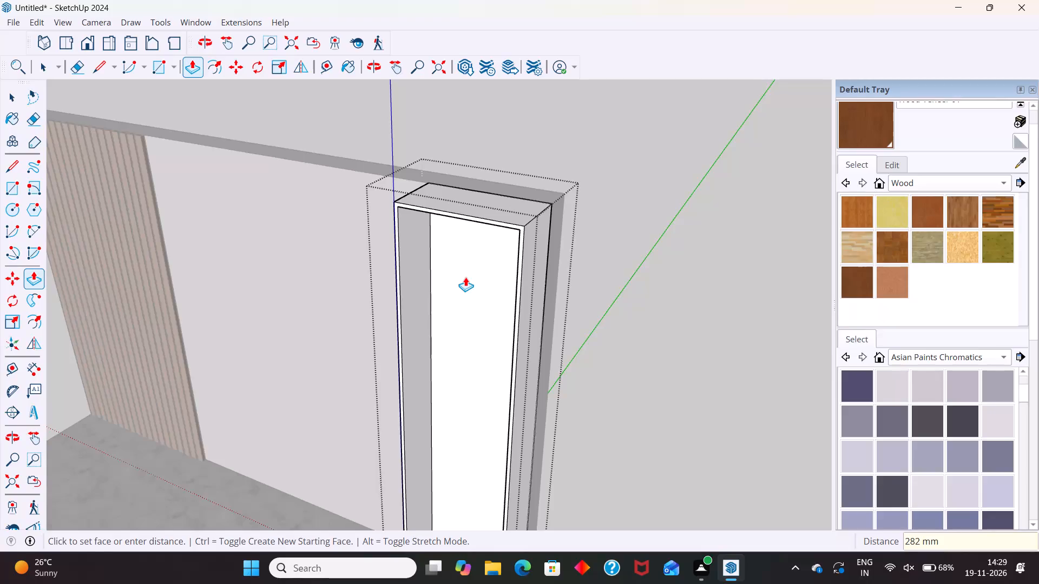
key(space)
click(689, 274)
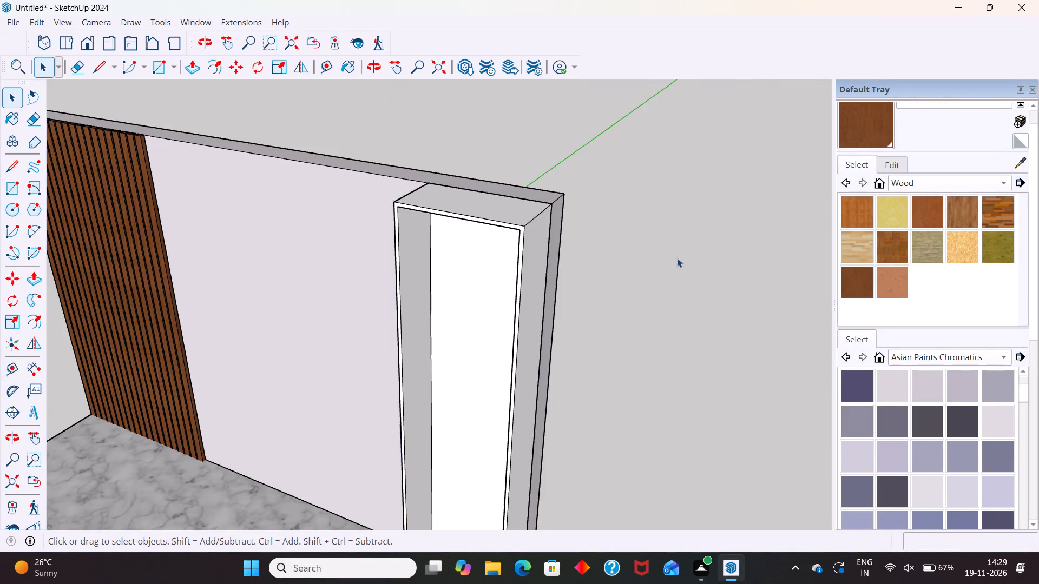
Inside the tall box group, pull the front frame face outward 18 mm with Push/Pull, and exit the group.
scroll(543, 177, down, 7)
middle_drag(472, 346, 595, 313)
scroll(600, 194, up, 4)
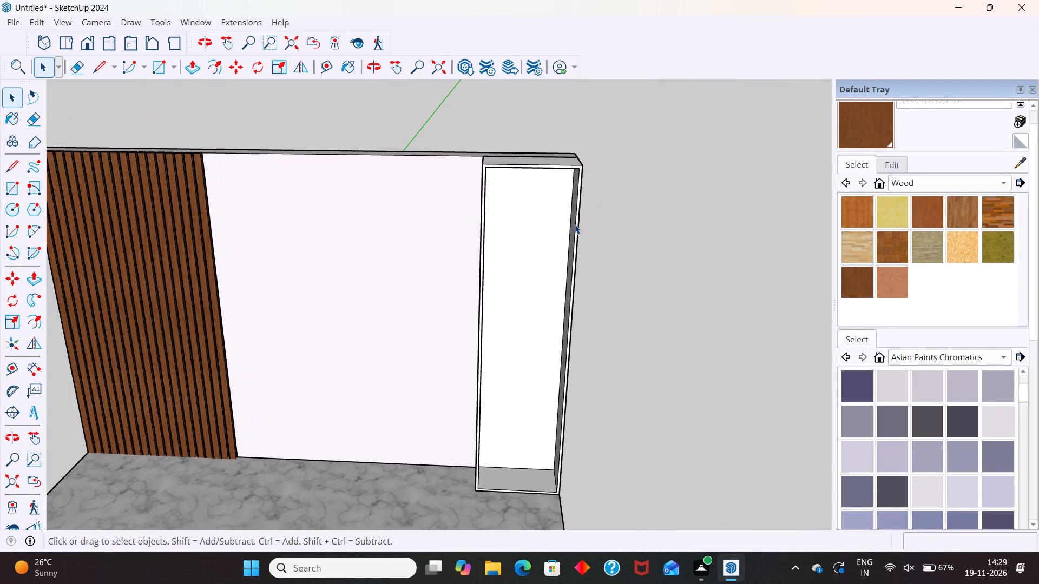
scroll(604, 171, up, 7)
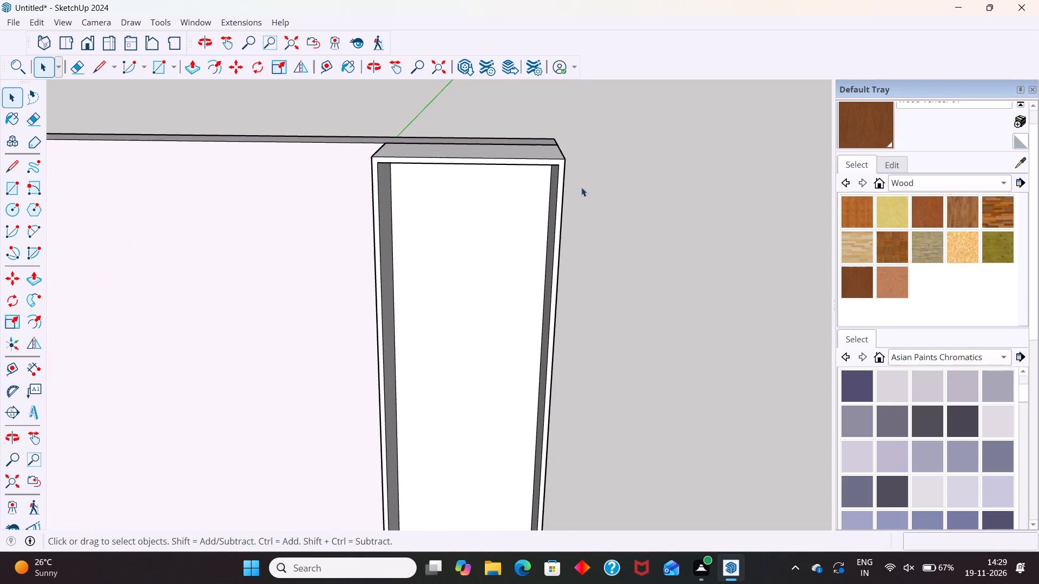
click(560, 170)
triple_click(560, 170)
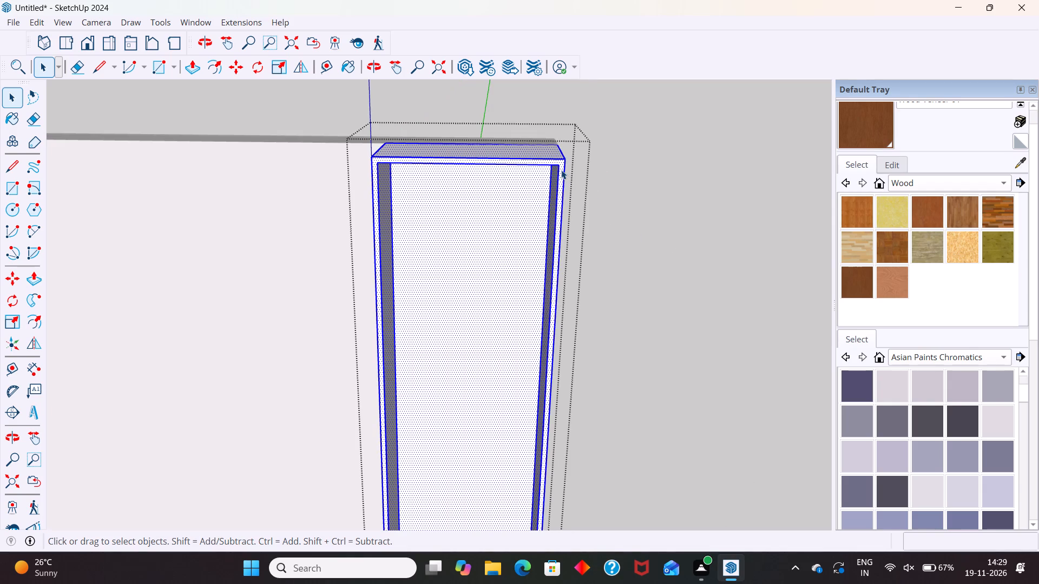
double_click(561, 170)
key(p)
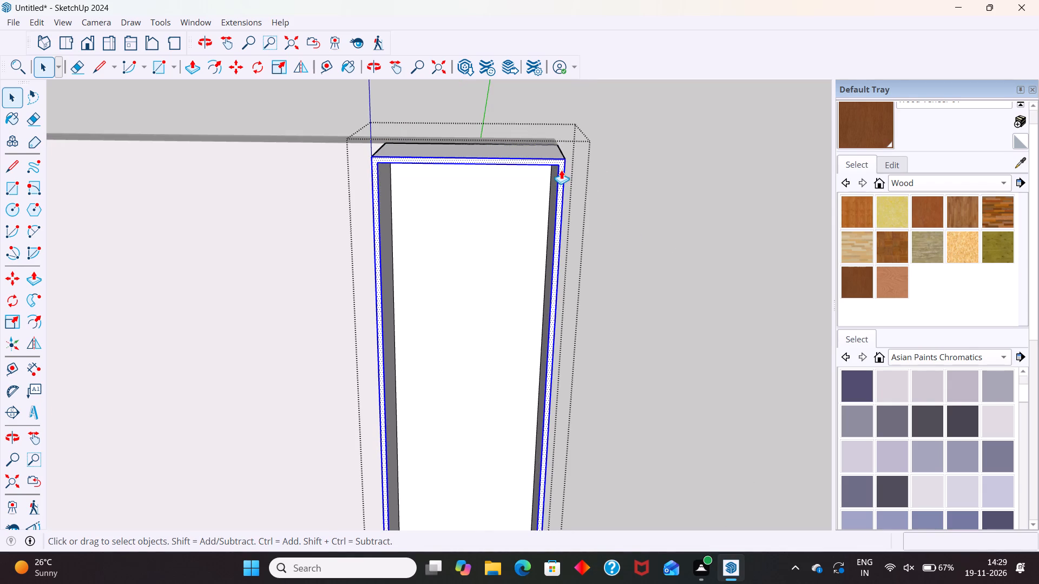
click(561, 170)
key(1)
key(8)
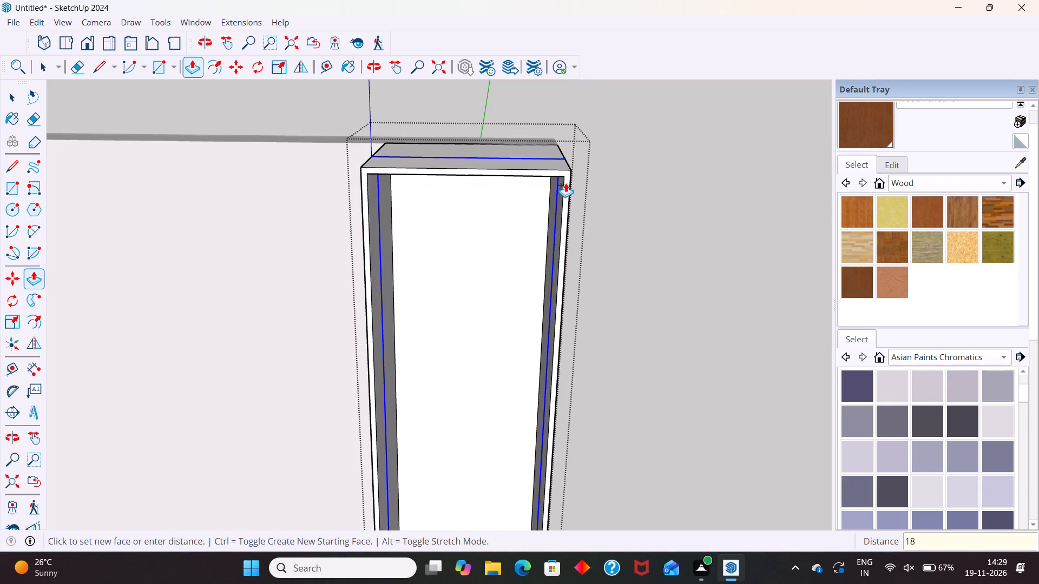
key(Return)
key(space)
click(672, 213)
Inside the tall box group, divide the back face's vertical edge farthest from the strip panelling into 5 segments.
scroll(567, 218, down, 6)
middle_drag(541, 293, 568, 308)
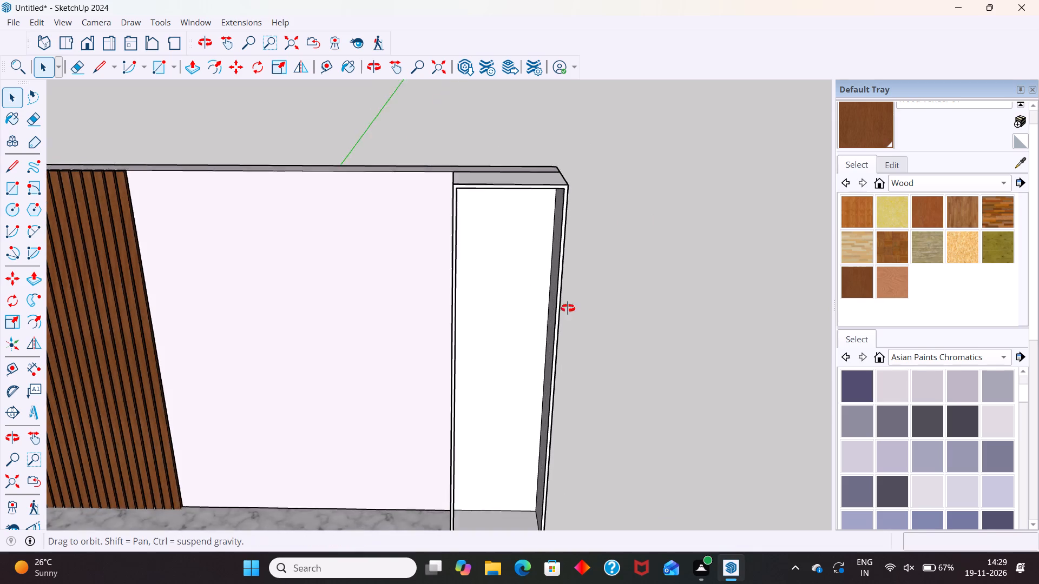
middle_drag(568, 308, 597, 250)
scroll(564, 232, down, 4)
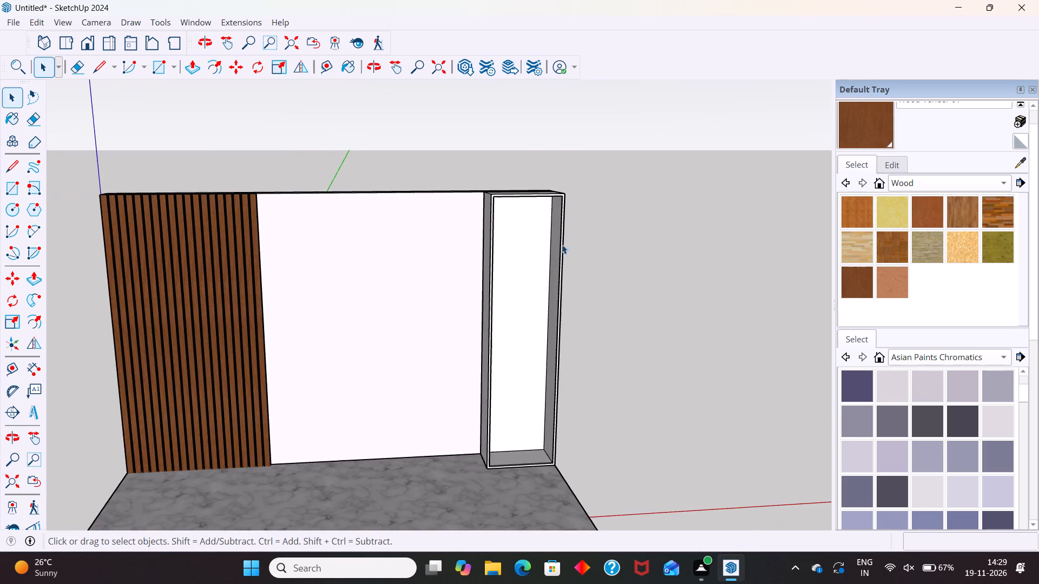
scroll(562, 244, down, 1)
scroll(556, 329, up, 4)
click(544, 307)
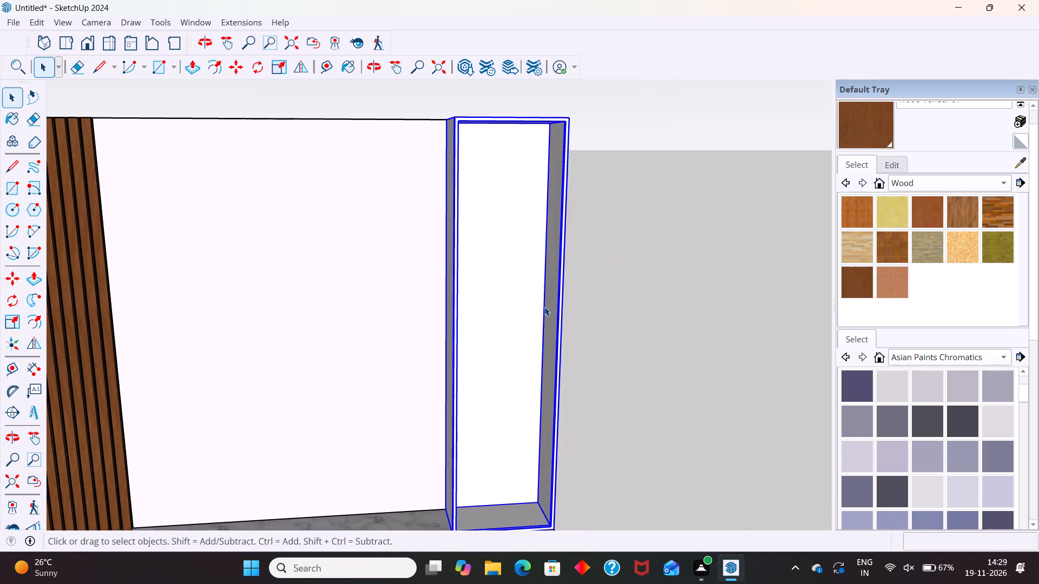
triple_click(544, 307)
click(544, 307)
double_click(544, 307)
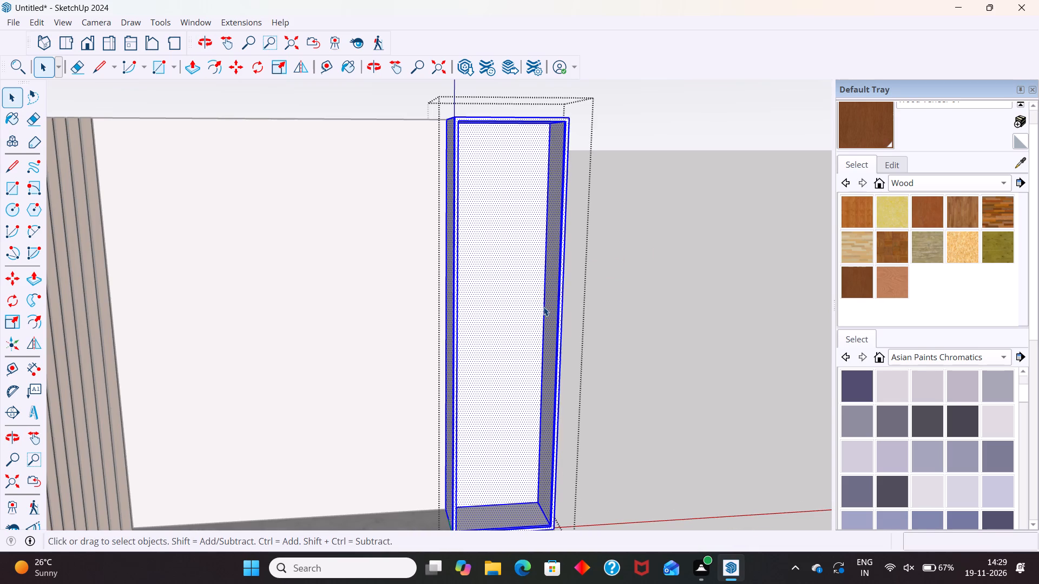
click(547, 303)
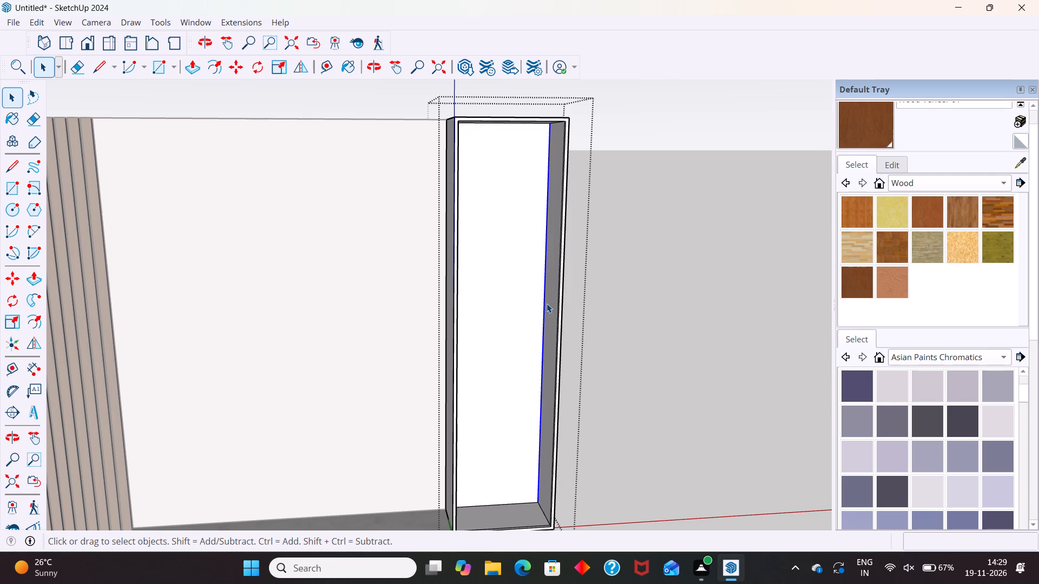
right_click(543, 303)
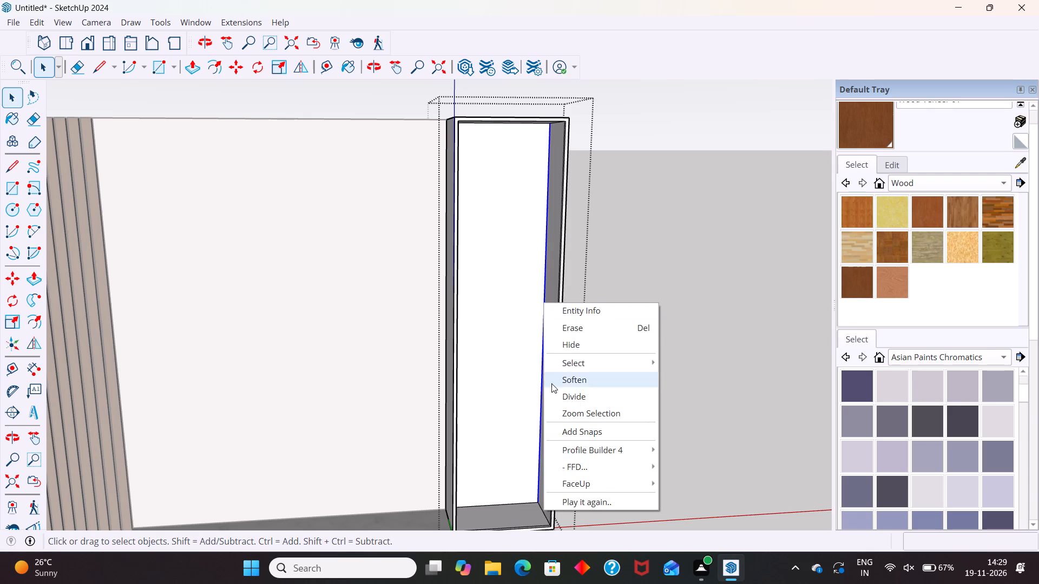
click(560, 396)
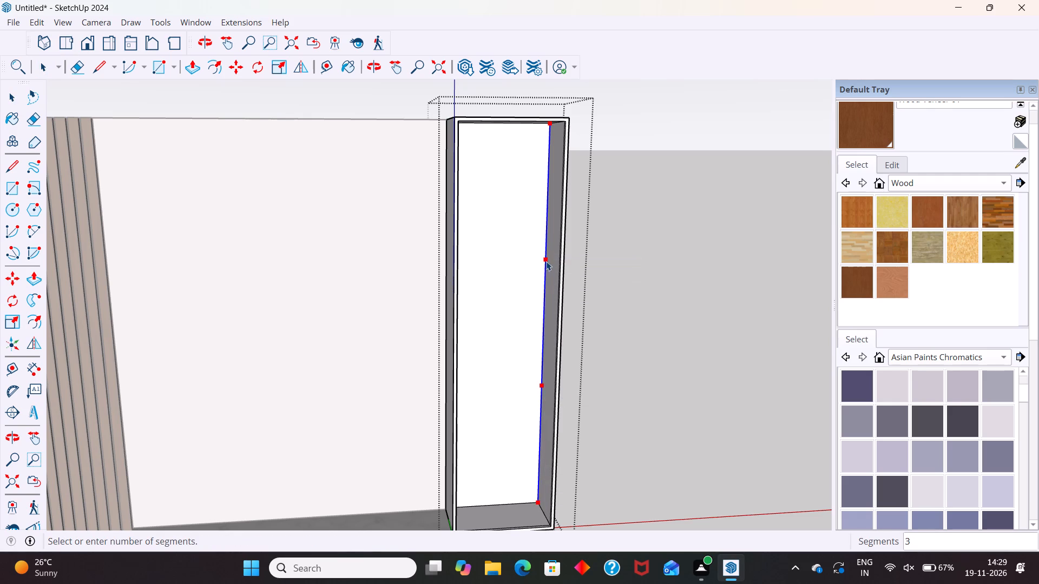
key(5)
key(Return)
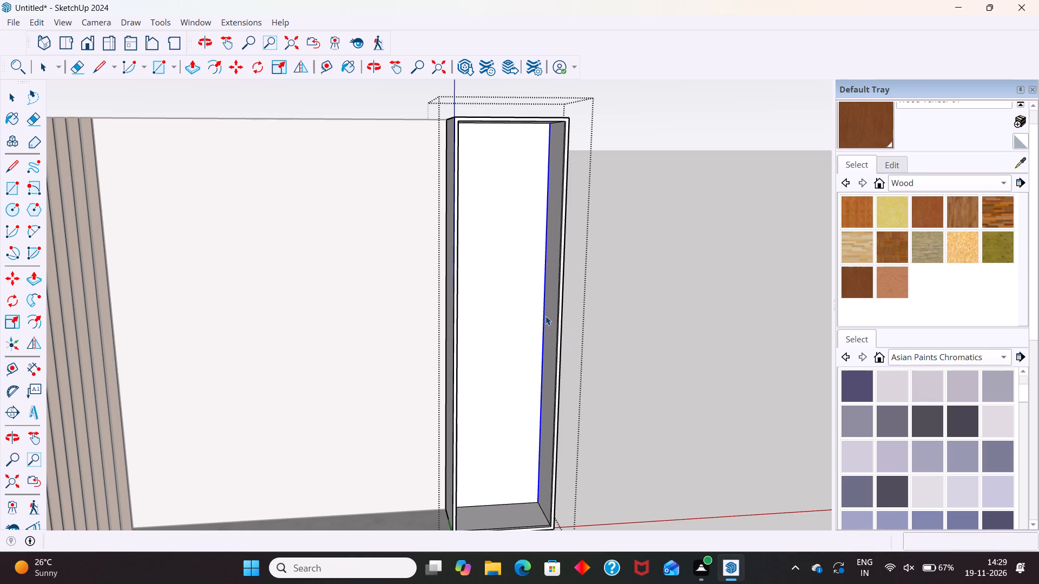
Draw a 564 mm horizontal line across the back face from the edge's uppermost division point, and exit the group.
key(space)
text(L)
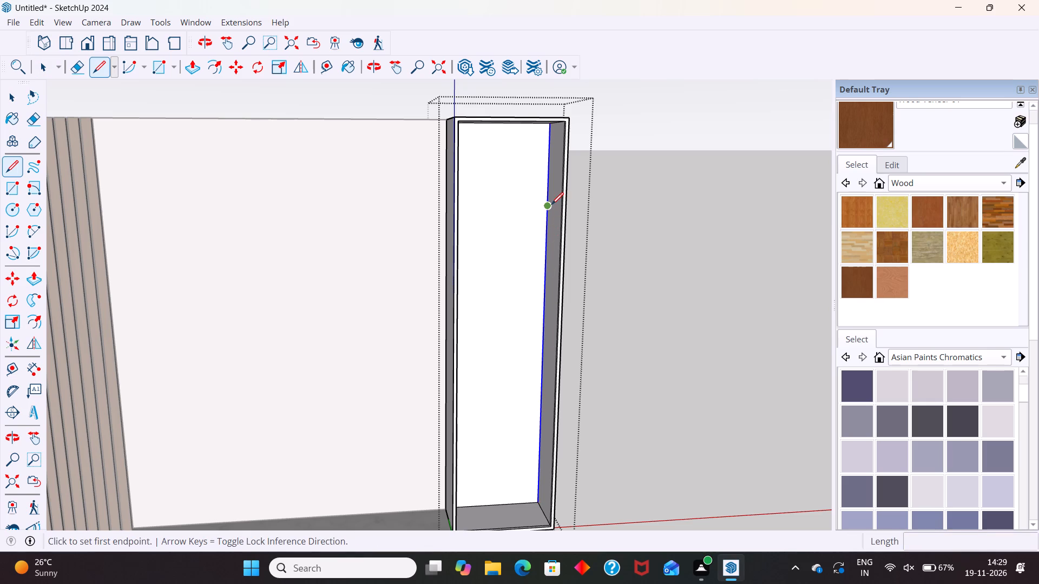
click(550, 207)
middle_drag(524, 221, 464, 222)
scroll(463, 218, up, 1)
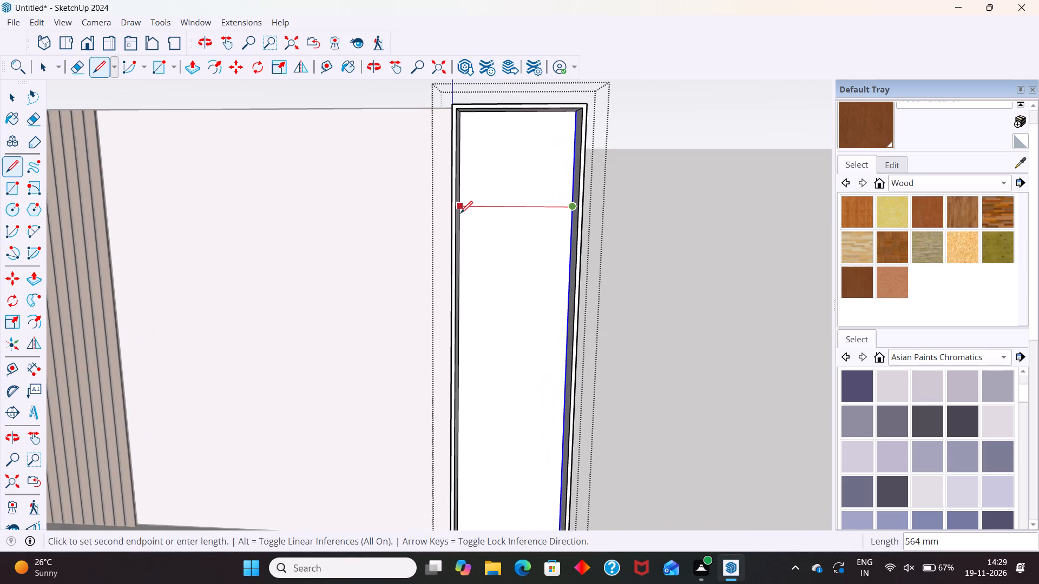
click(462, 203)
key(space)
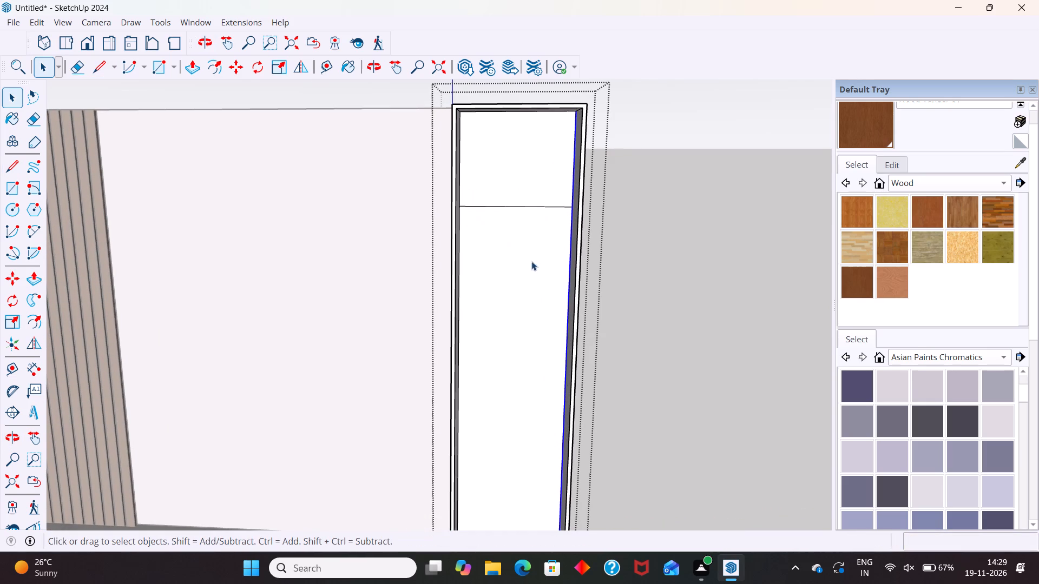
key(Escape)
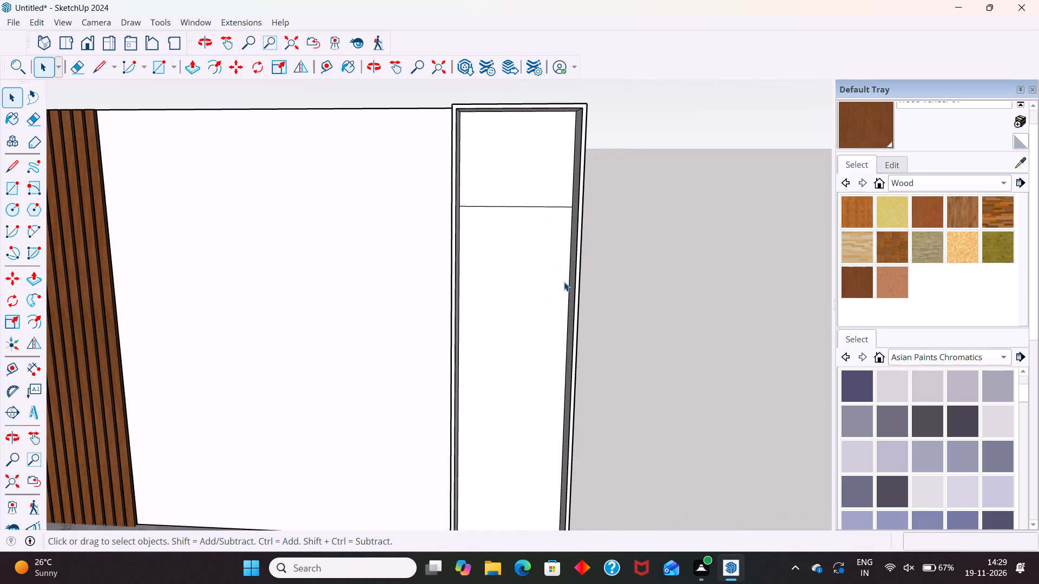
Reopen the tall box group and draw a 564 mm horizontal line across the back face at the second division point from the top.
scroll(628, 256, down, 5)
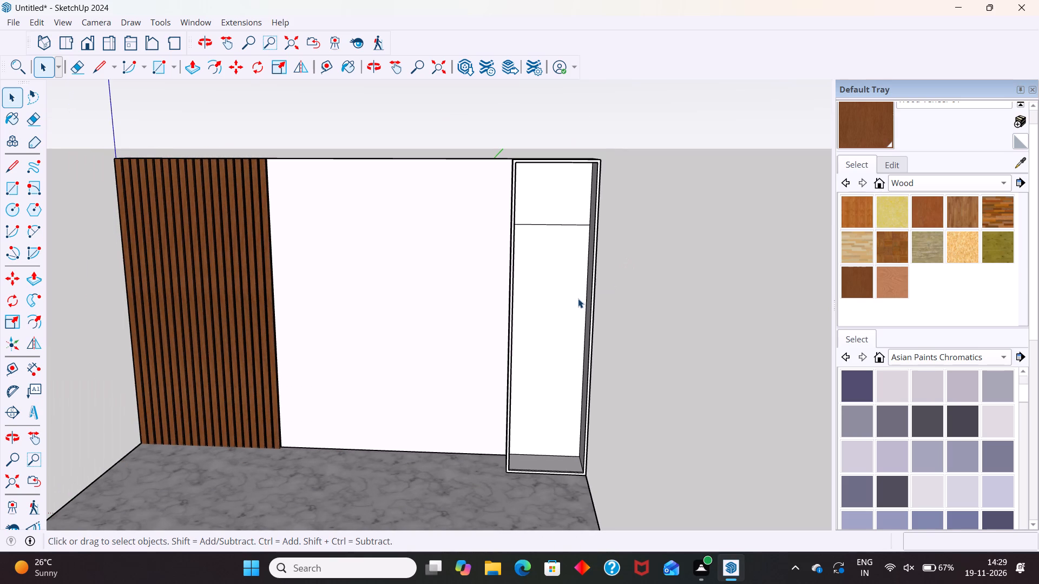
key(l)
middle_drag(591, 301, 597, 307)
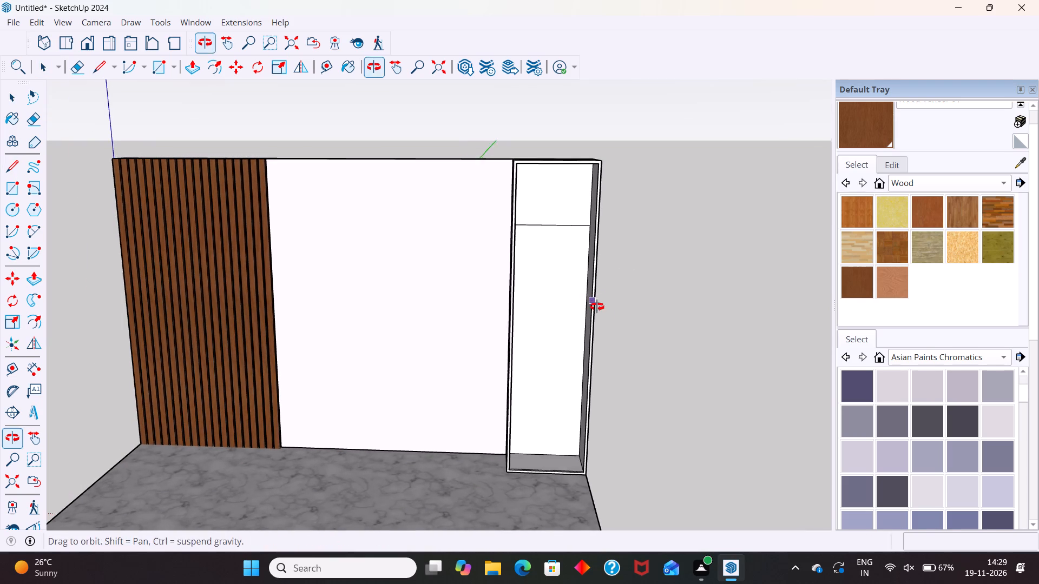
middle_drag(597, 307, 606, 308)
scroll(591, 290, up, 4)
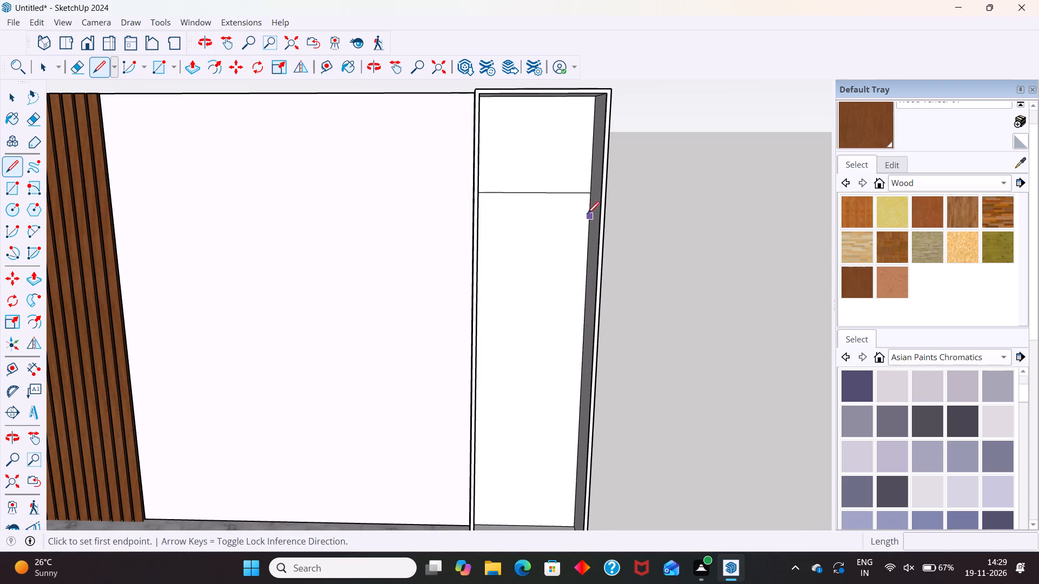
key(space)
click(568, 237)
click(567, 240)
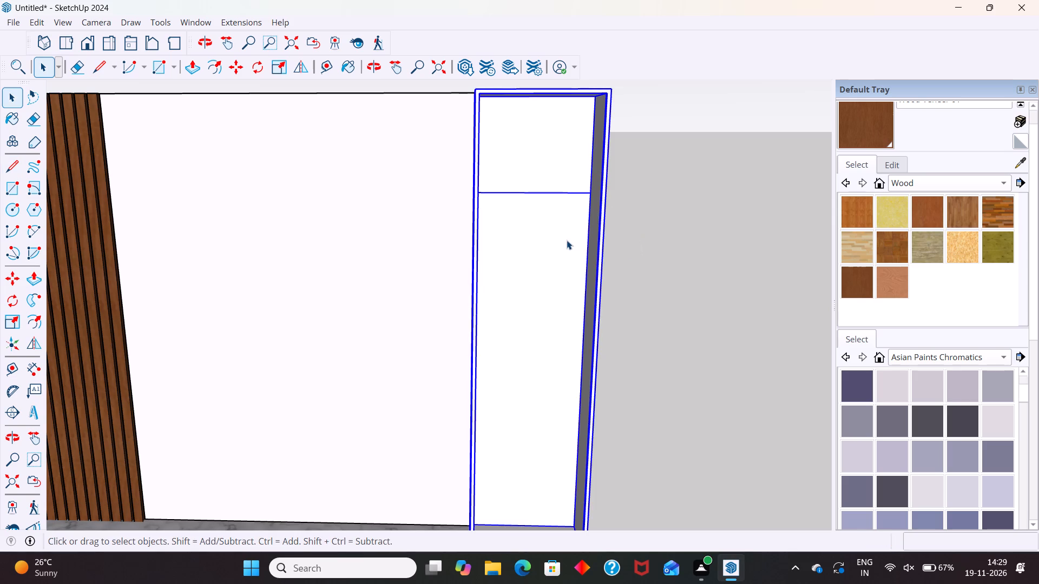
double_click(547, 287)
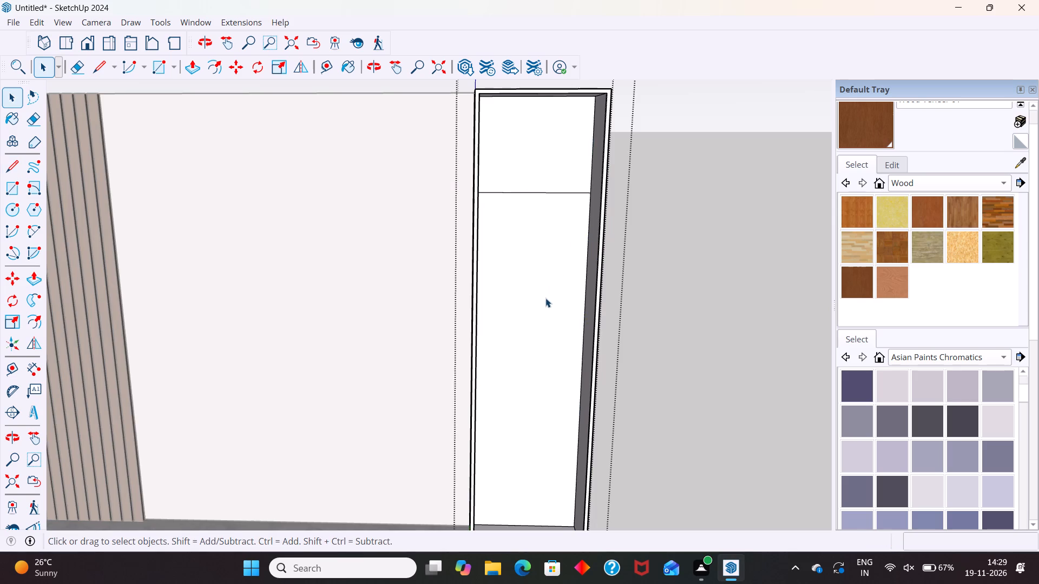
key(l)
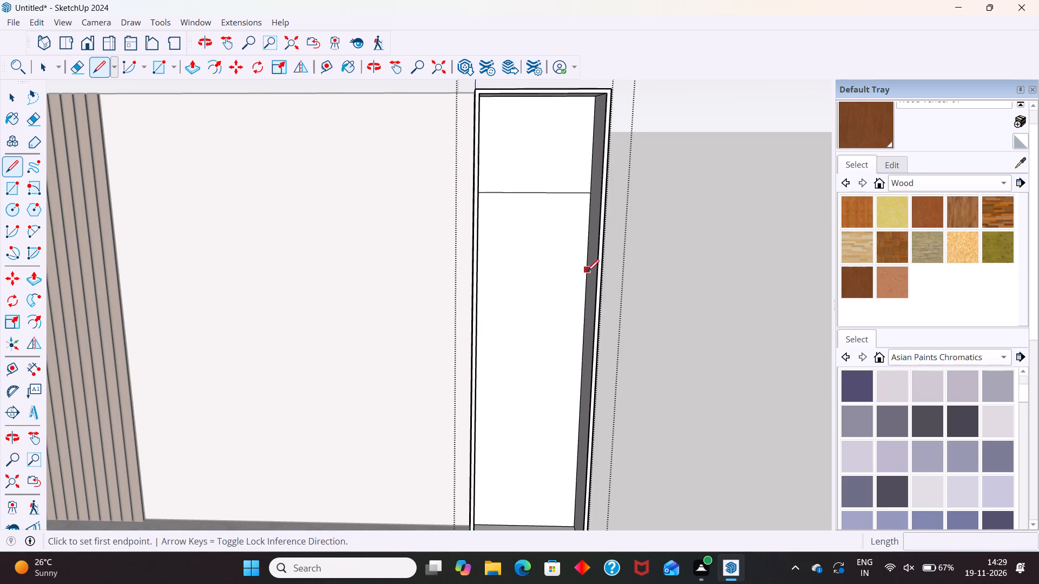
click(588, 284)
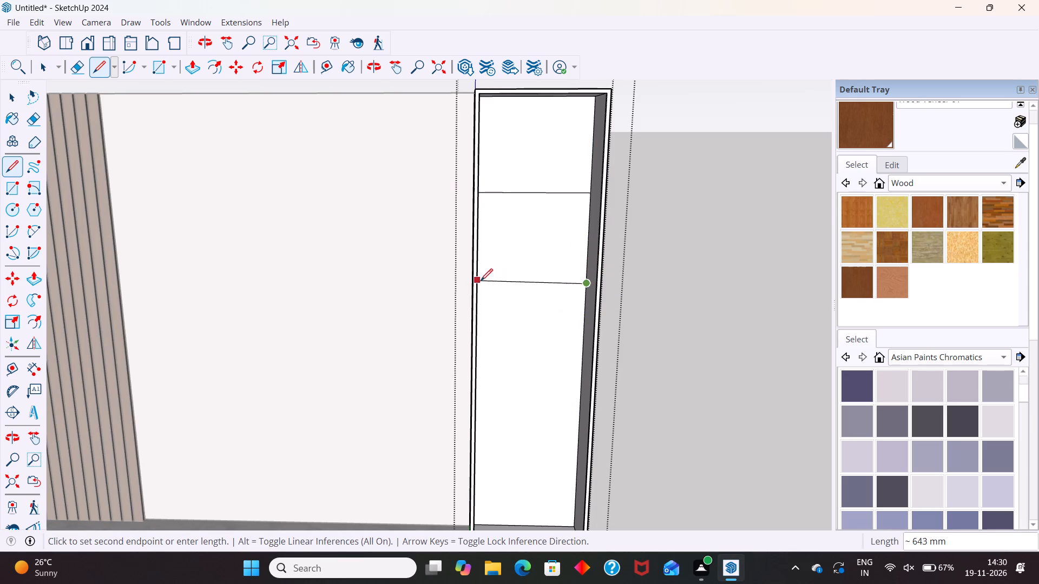
middle_drag(490, 284, 451, 277)
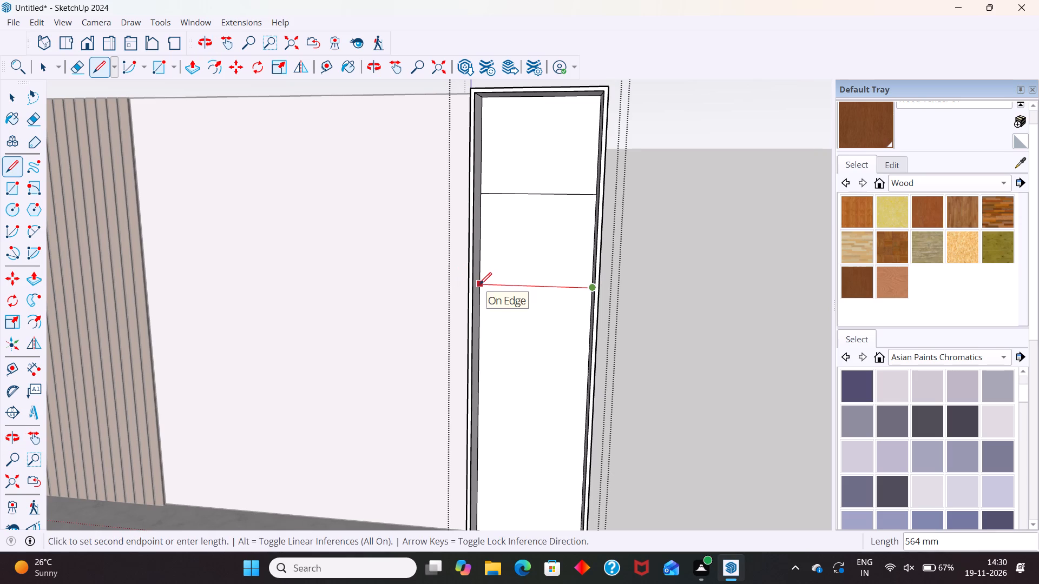
click(479, 284)
Draw 564 mm horizontal lines across the back face at the two lowest division points, and exit the group.
middle_drag(541, 355, 610, 399)
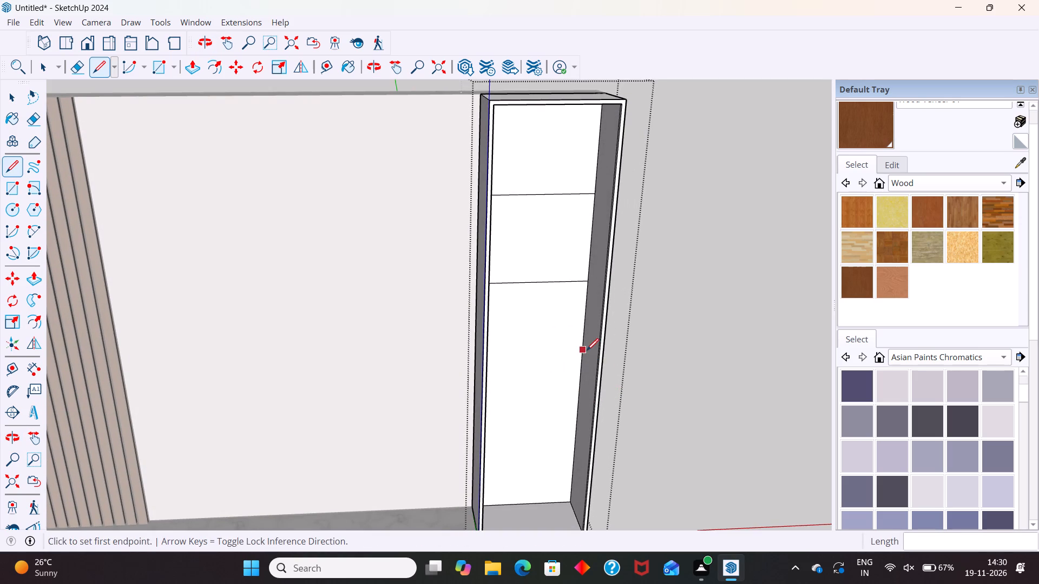
click(584, 362)
middle_drag(535, 368, 446, 369)
click(495, 370)
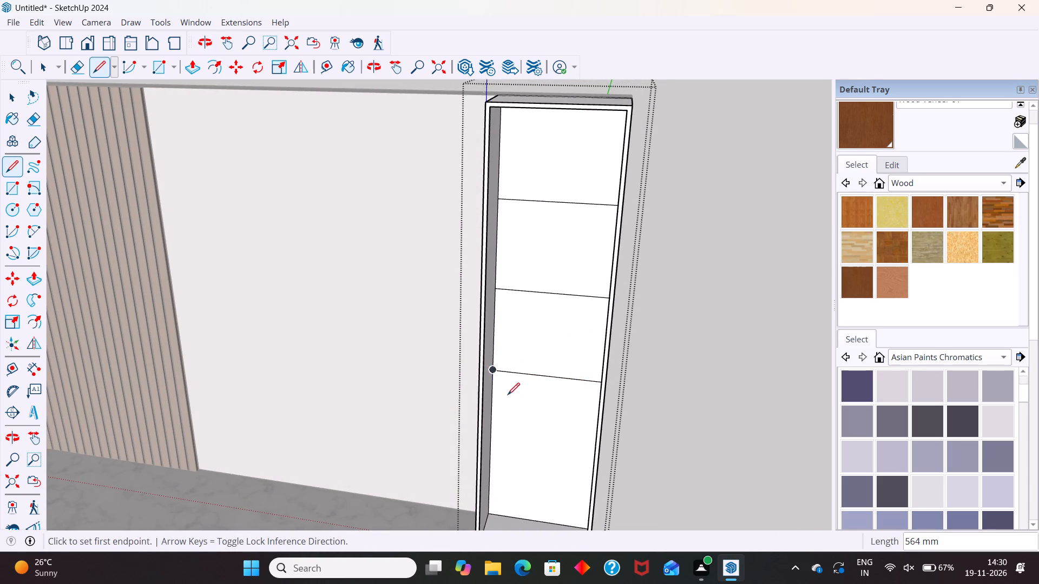
middle_drag(519, 409, 601, 460)
click(590, 426)
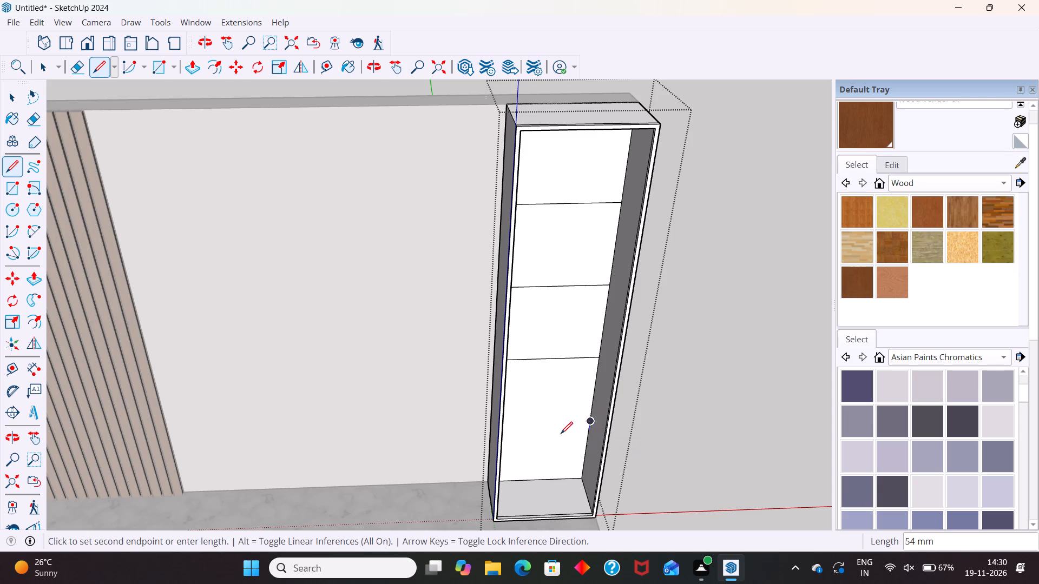
middle_drag(548, 433, 484, 434)
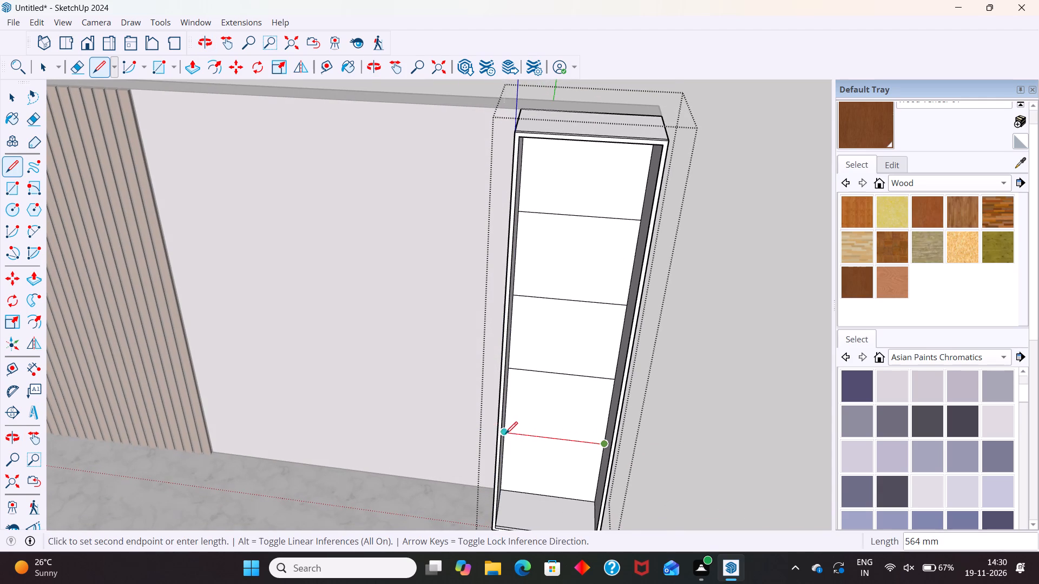
middle_drag(498, 436, 442, 433)
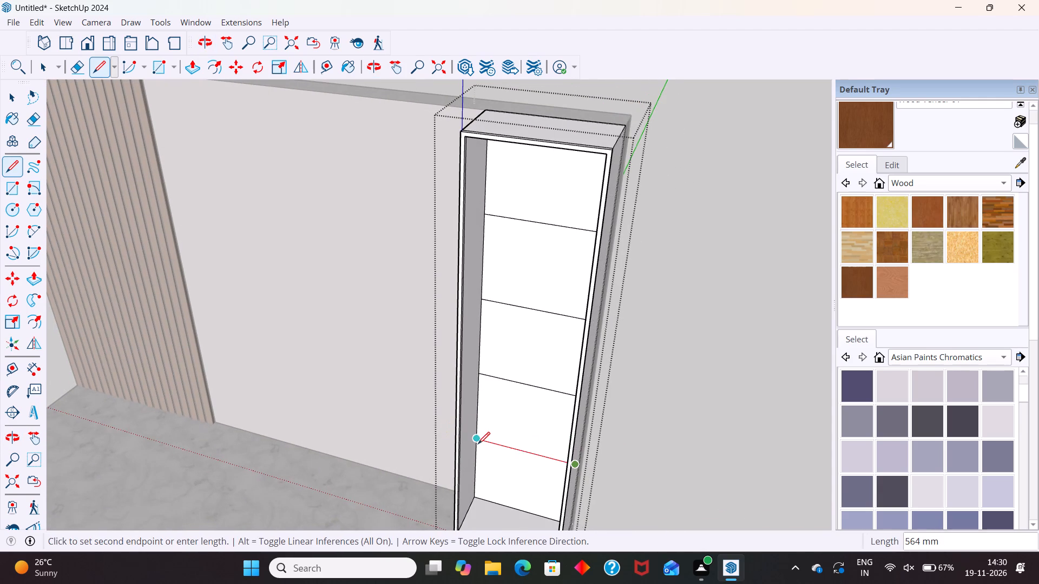
click(478, 442)
key(space)
scroll(615, 426, down, 6)
click(682, 373)
scroll(585, 348, down, 6)
middle_drag(535, 402, 610, 344)
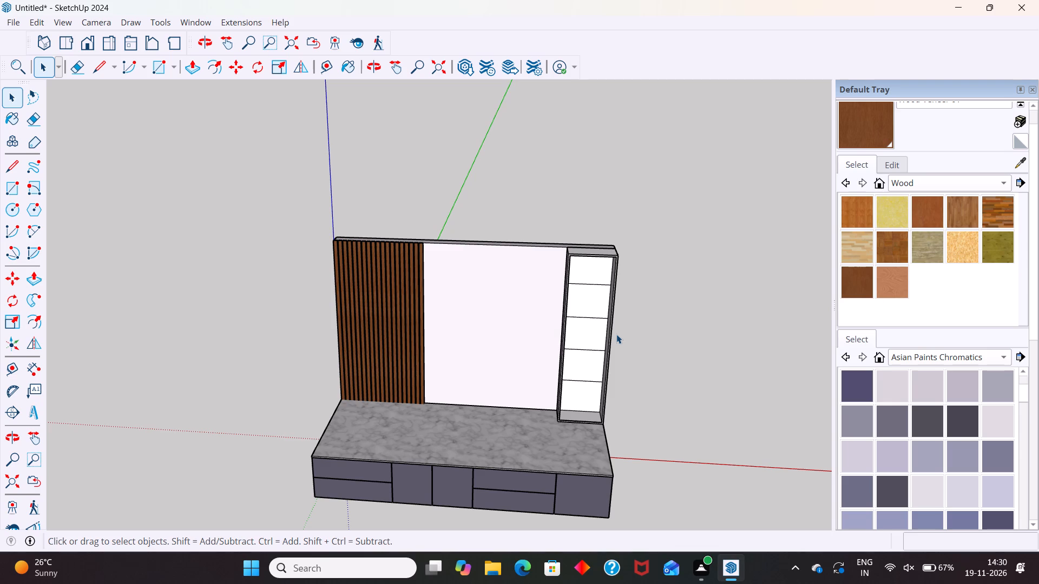
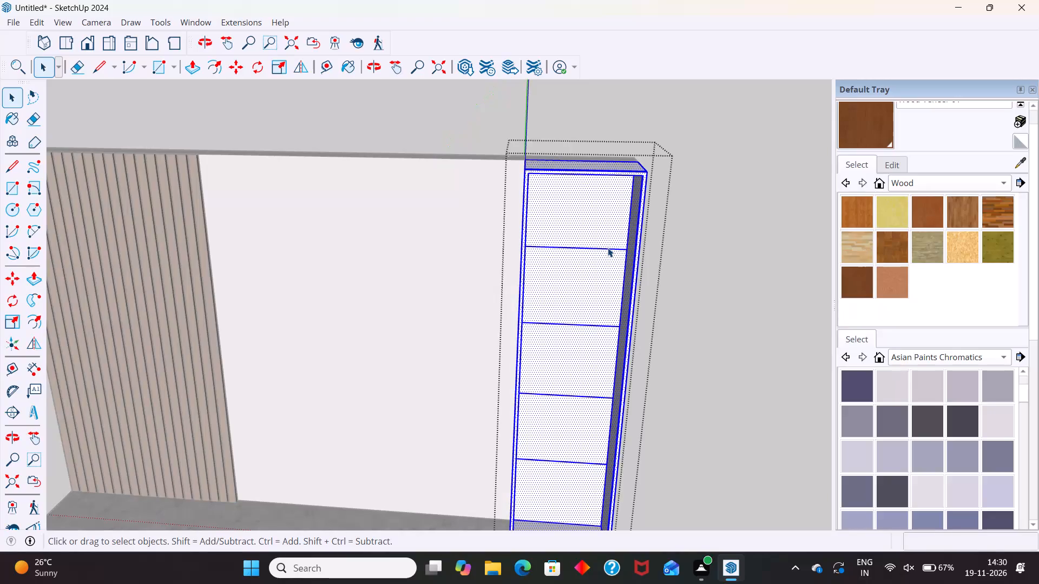
Inside the tall box group, copy the back face's uppermost horizontal dividing line 9 mm upward.
click(607, 250)
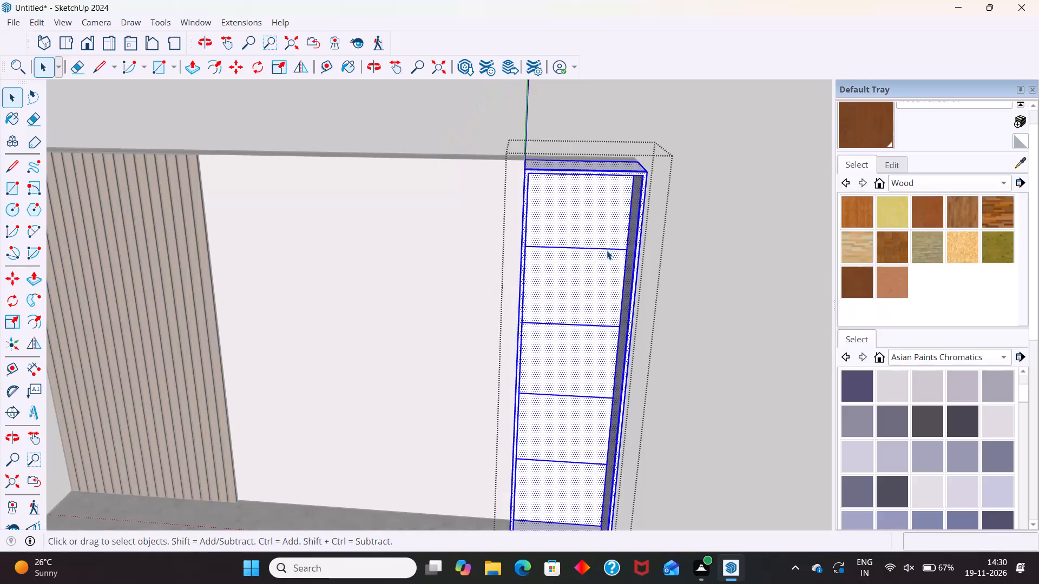
click(607, 250)
click(608, 249)
key(m)
scroll(641, 237, up, 2)
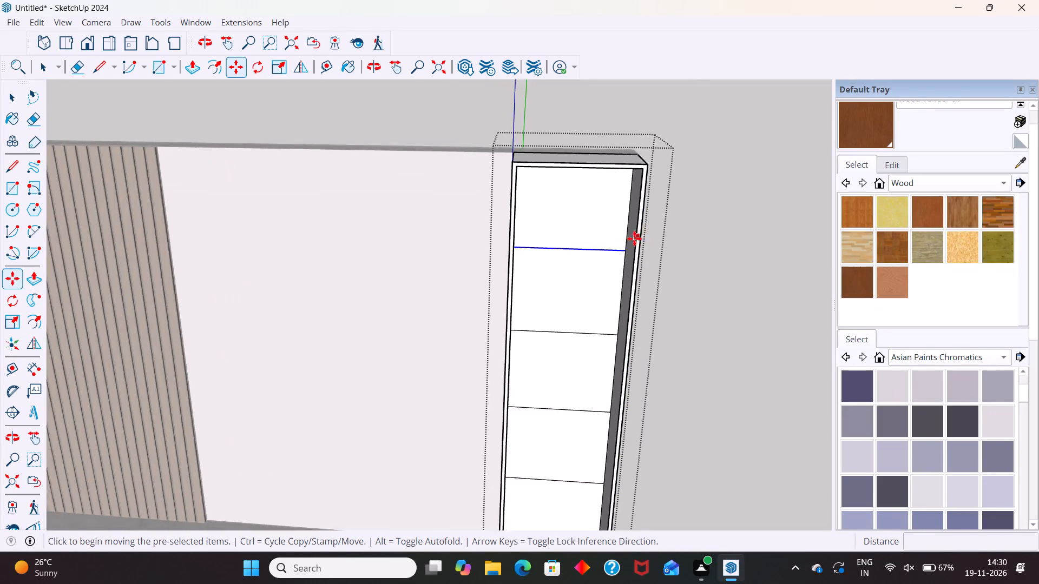
scroll(634, 238, up, 8)
click(619, 260)
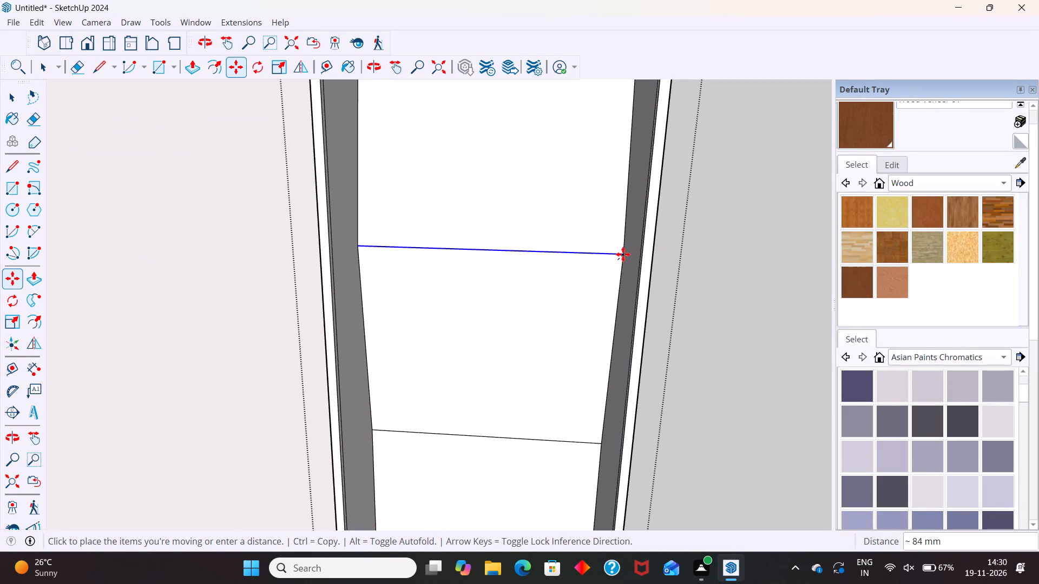
key(9)
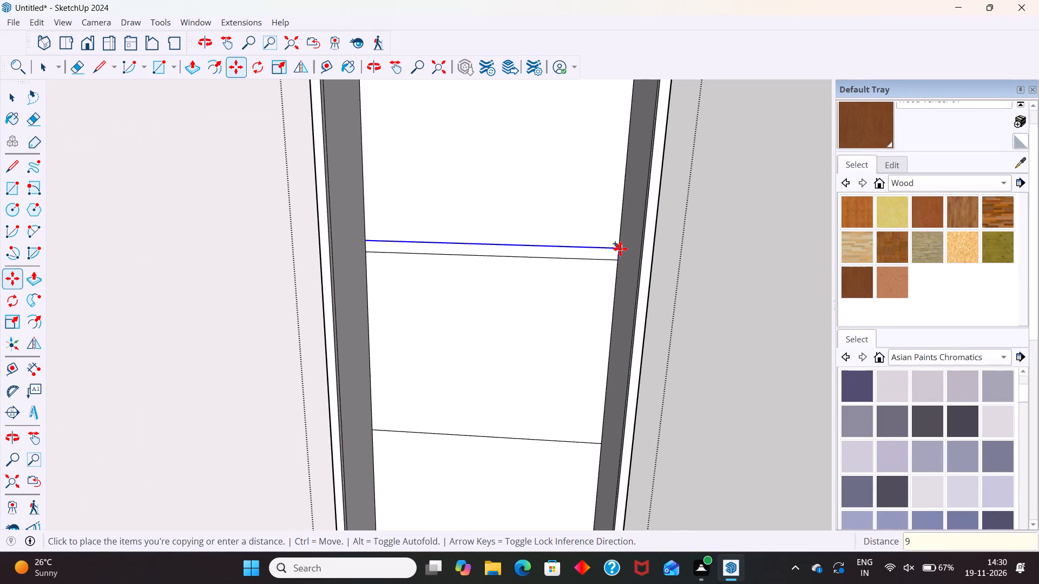
key(Return)
Copy the new upper line 18 mm downward, placing a line below the uppermost dividing line.
scroll(616, 259, up, 10)
click(622, 250)
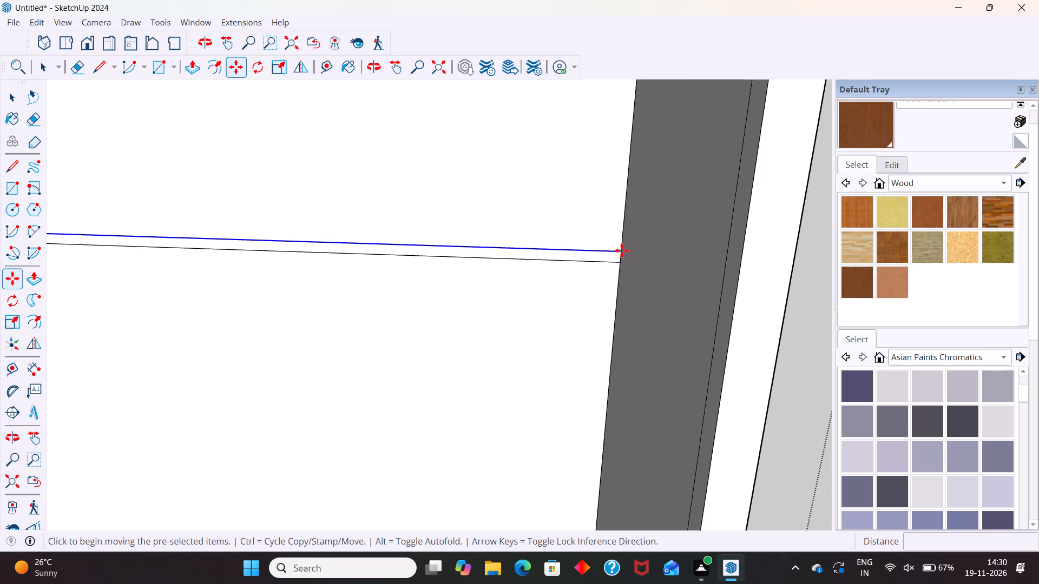
key(1)
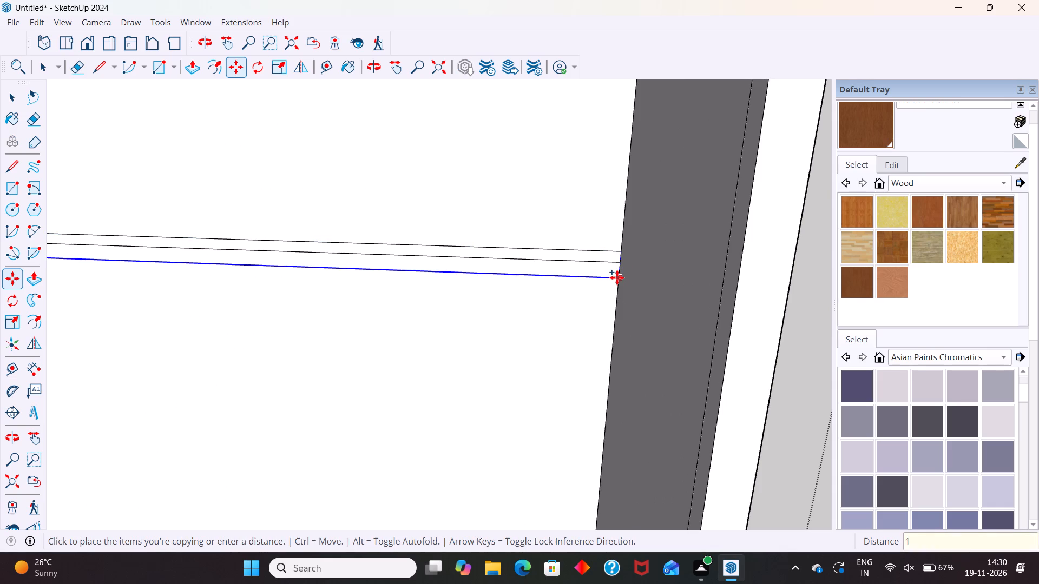
key(8)
key(Return)
key(space)
Copy the second horizontal dividing line from the top of the back face 9 mm upward.
scroll(566, 231, down, 7)
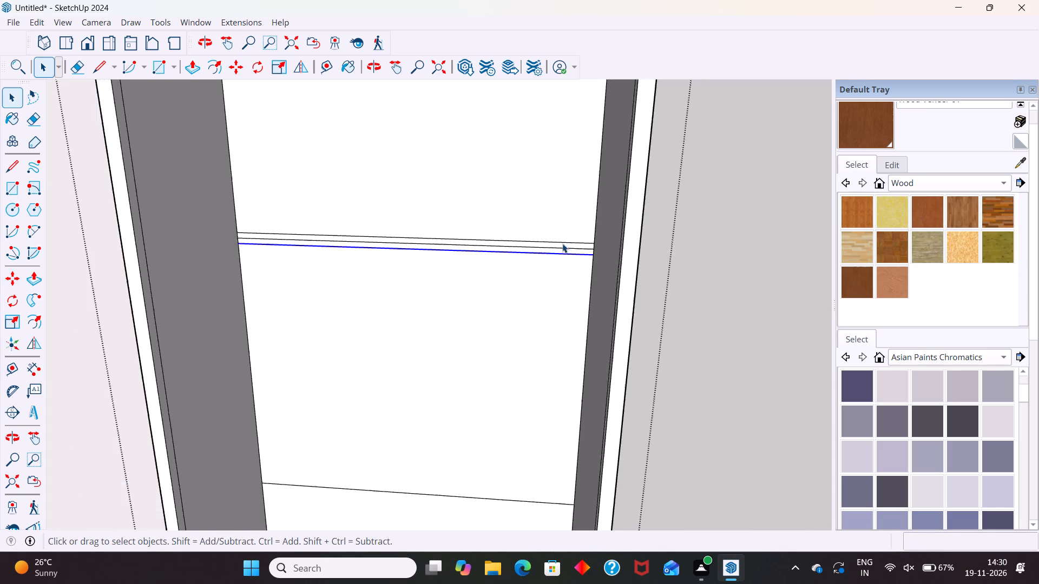
scroll(563, 244, down, 5)
scroll(554, 417, up, 1)
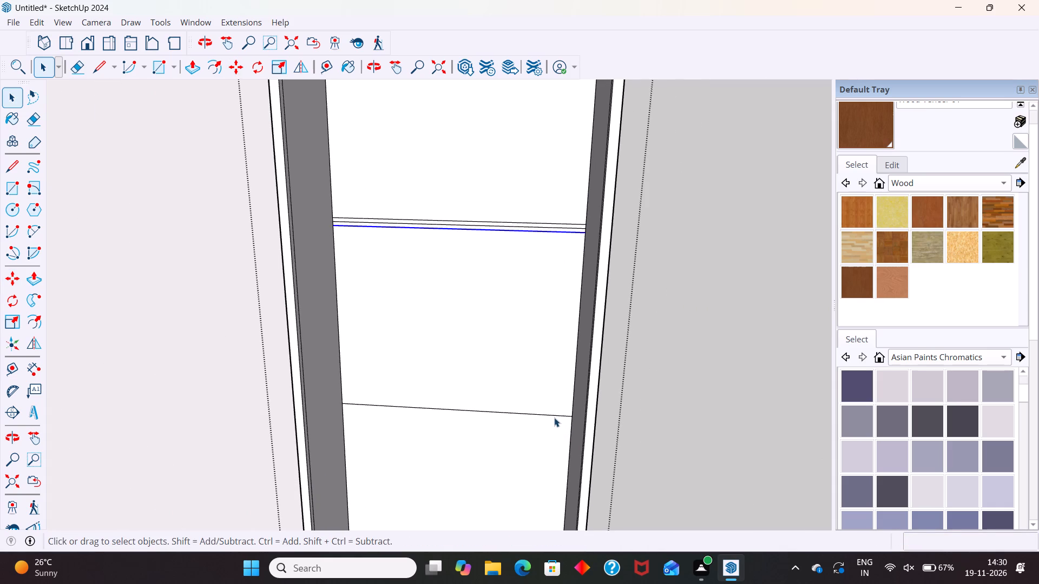
click(554, 415)
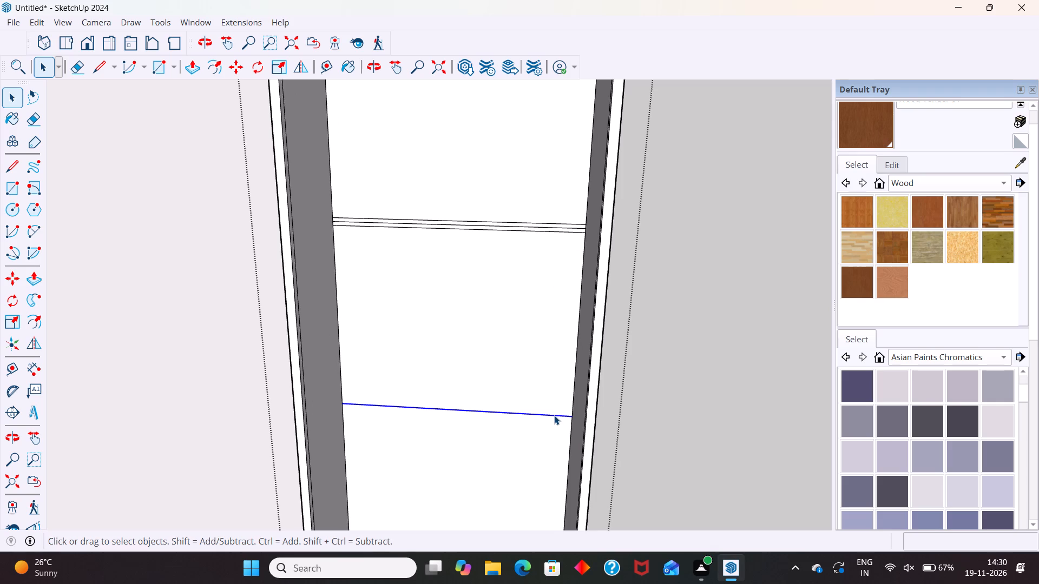
key(m)
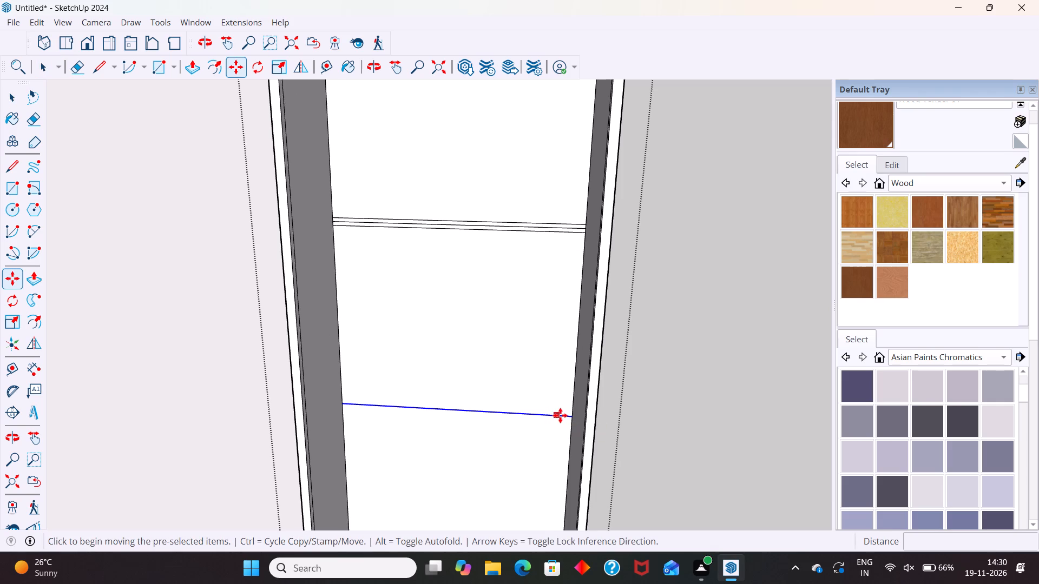
click(570, 416)
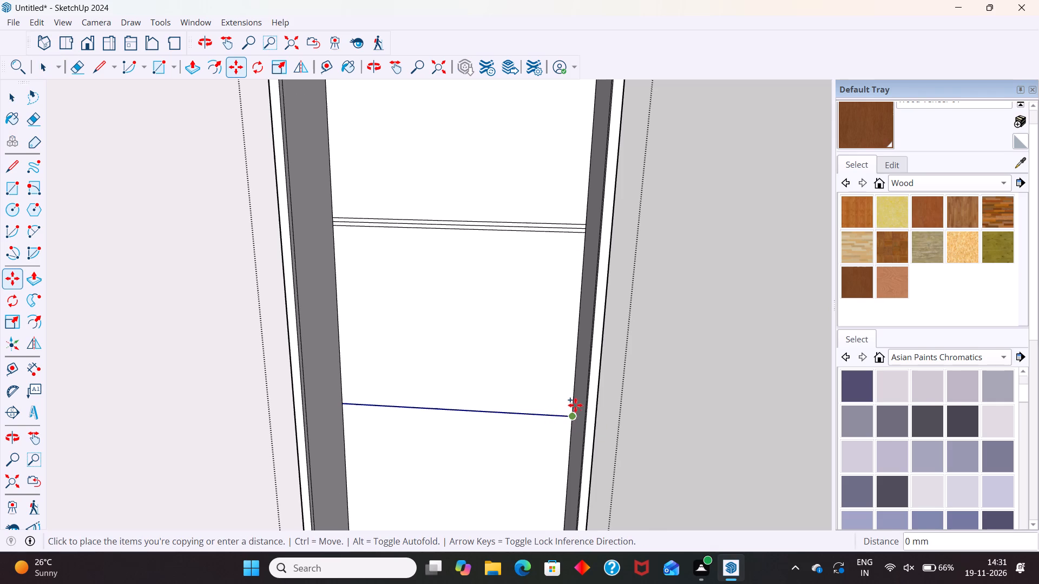
key(9)
key(Return)
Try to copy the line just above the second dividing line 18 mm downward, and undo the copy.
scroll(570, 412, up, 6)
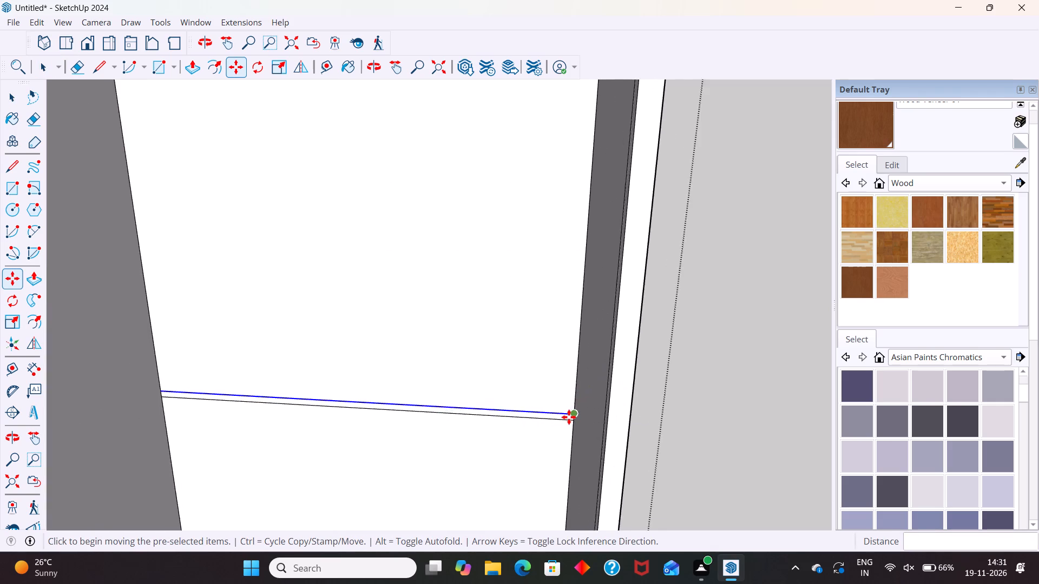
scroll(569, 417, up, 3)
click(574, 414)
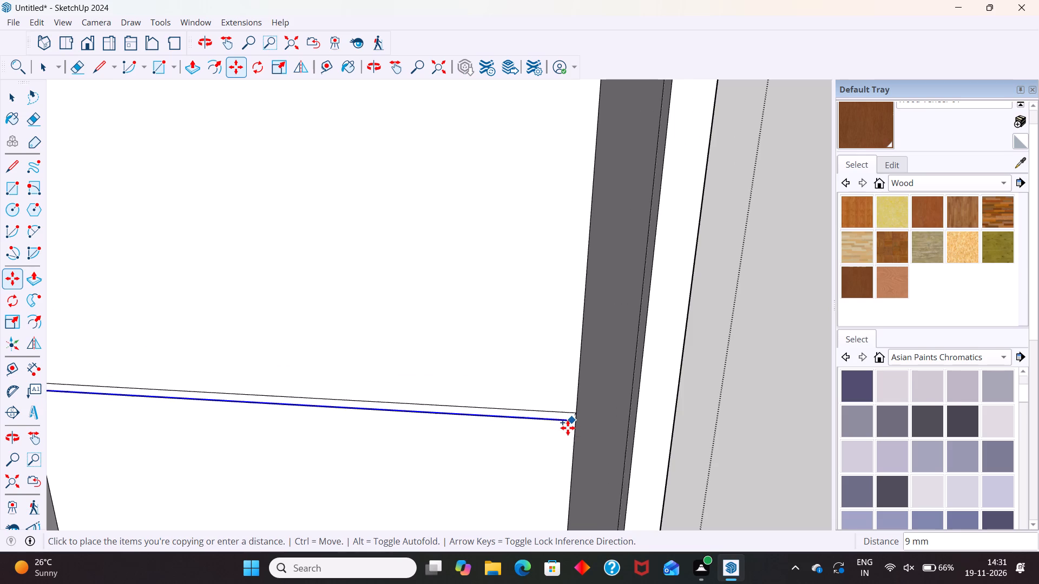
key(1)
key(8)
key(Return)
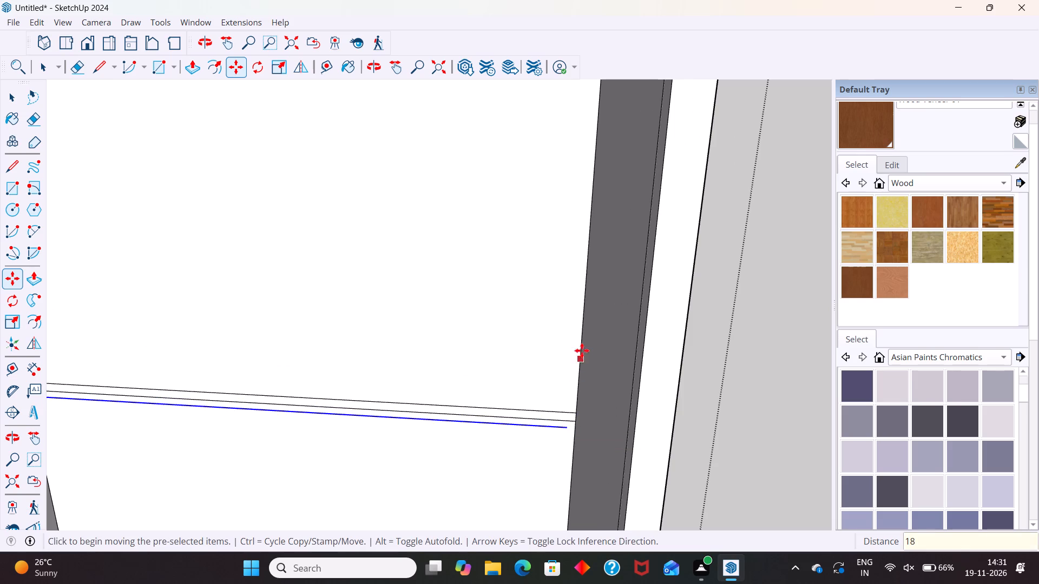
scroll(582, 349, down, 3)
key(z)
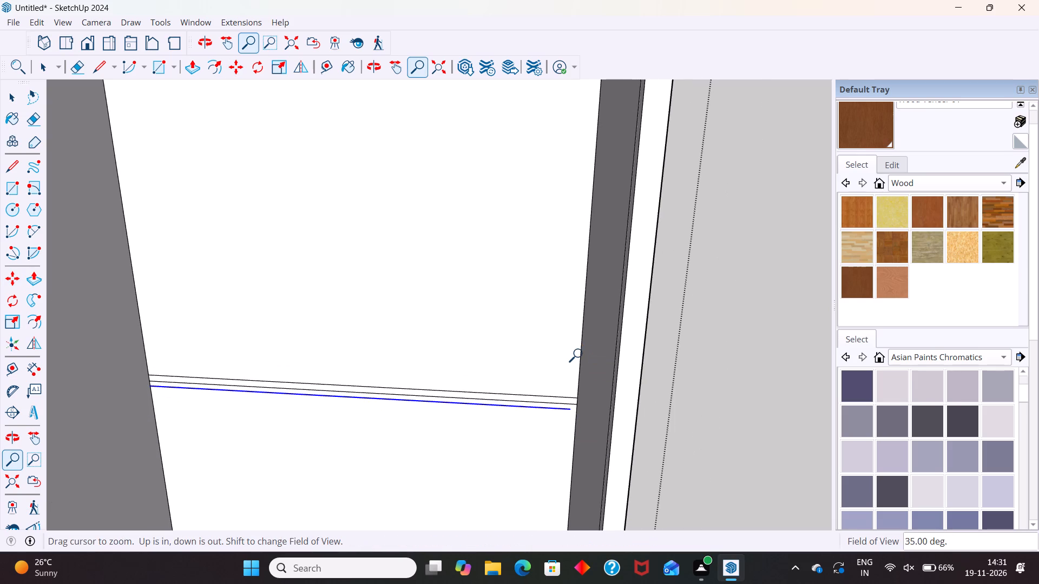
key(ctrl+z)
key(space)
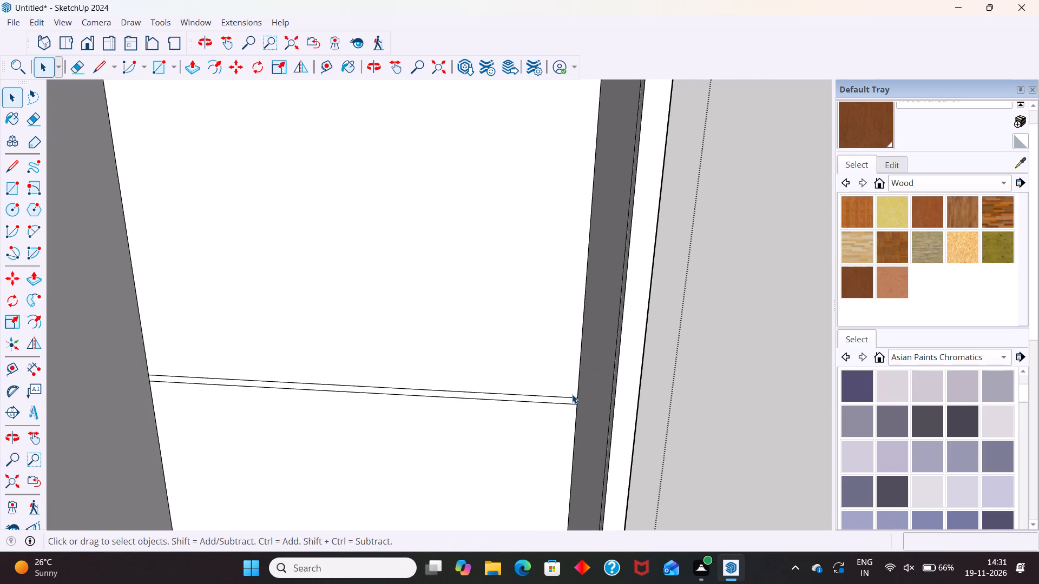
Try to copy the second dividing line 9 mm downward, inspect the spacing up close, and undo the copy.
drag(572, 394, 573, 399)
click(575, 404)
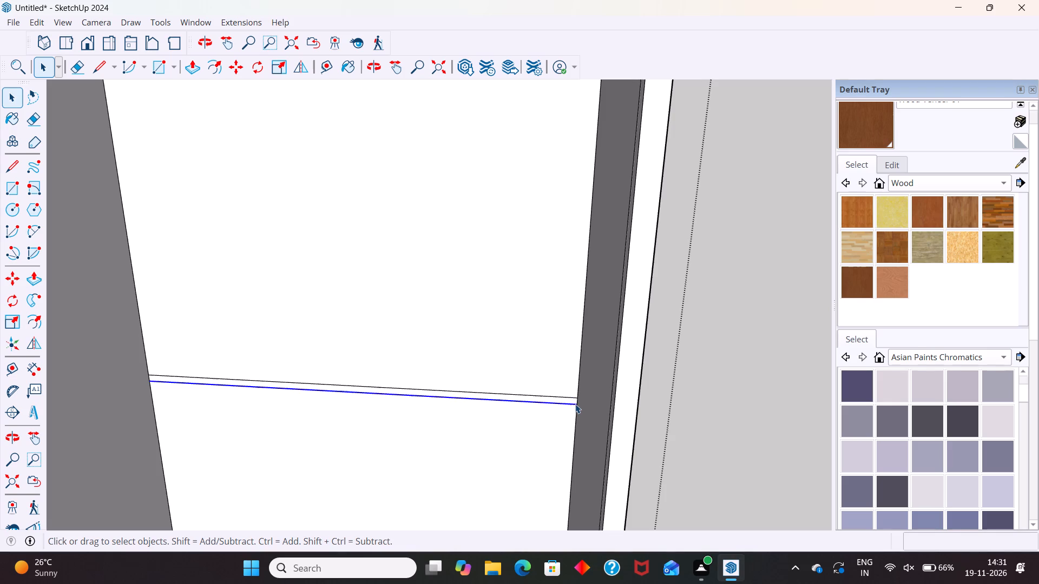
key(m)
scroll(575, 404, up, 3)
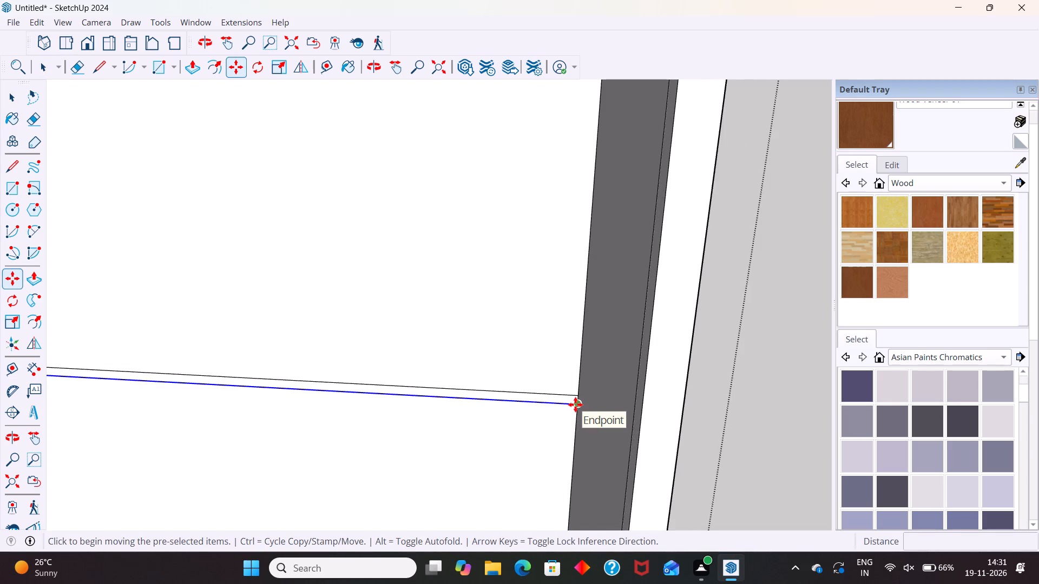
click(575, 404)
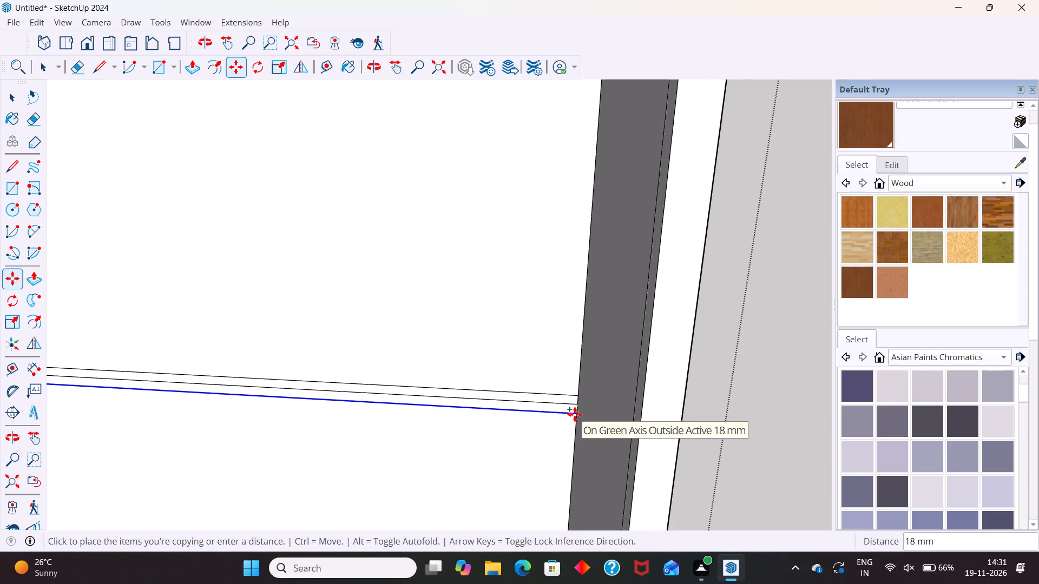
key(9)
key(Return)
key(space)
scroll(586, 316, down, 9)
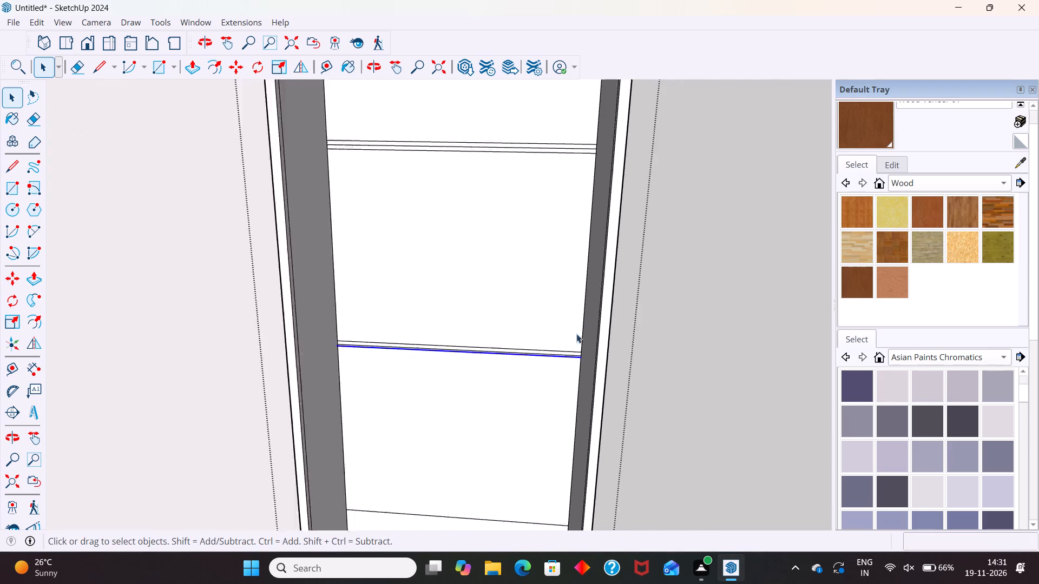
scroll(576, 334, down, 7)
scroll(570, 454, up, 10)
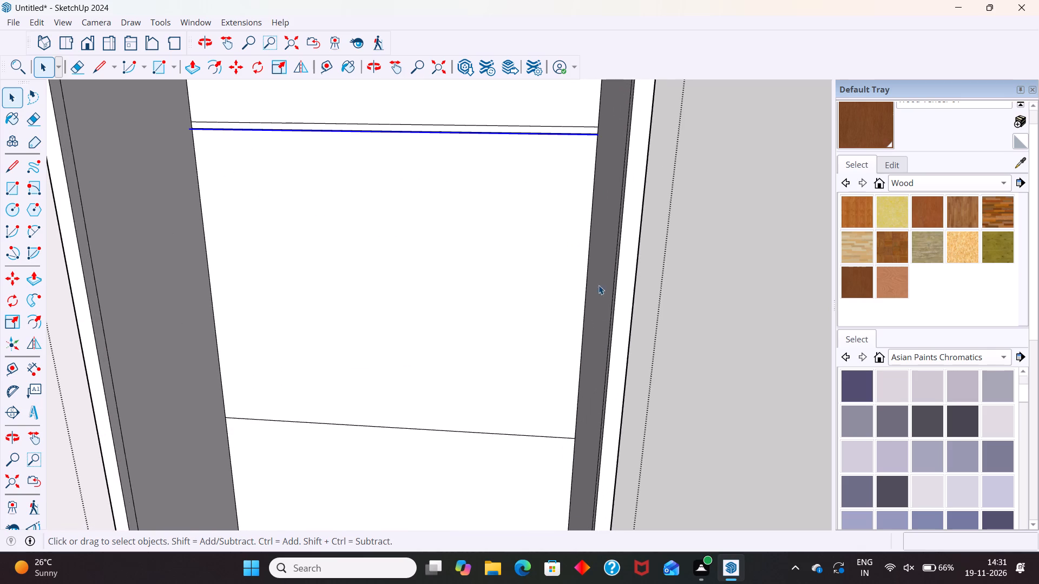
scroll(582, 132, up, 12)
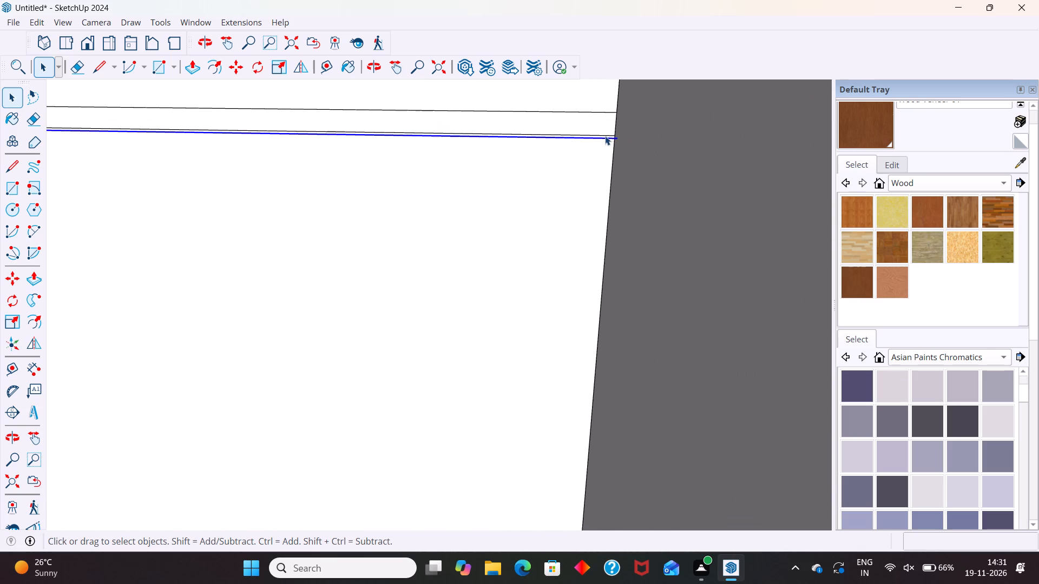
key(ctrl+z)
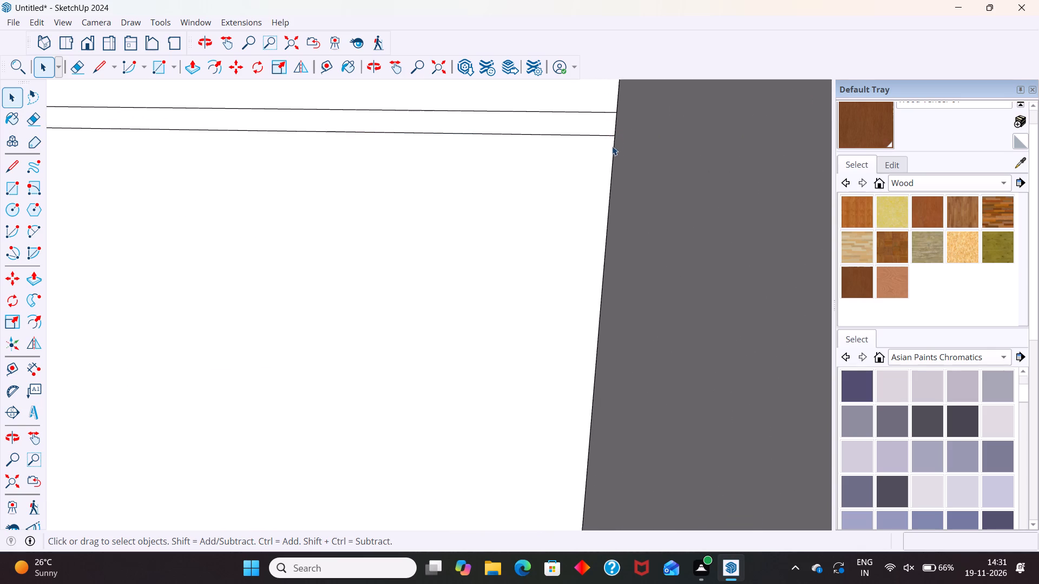
Copy the second dividing line 9 mm downward along the back face's vertical edge.
click(605, 136)
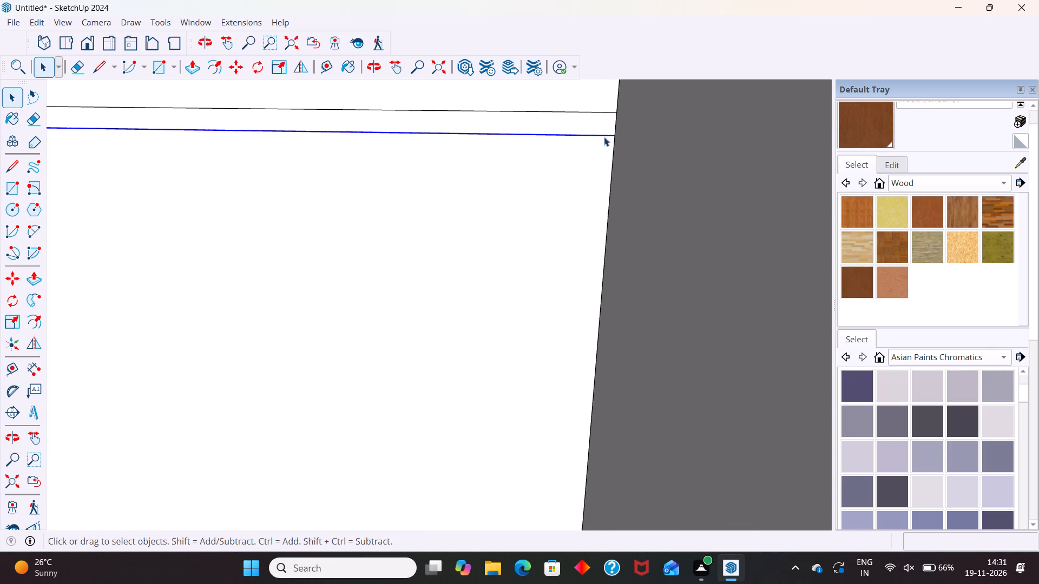
key(m)
click(616, 136)
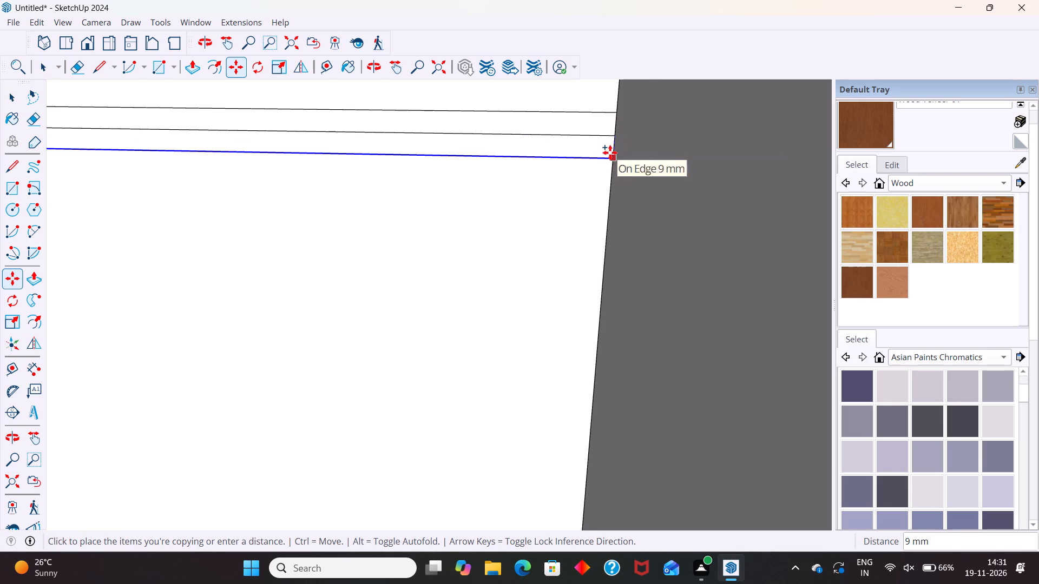
key(9)
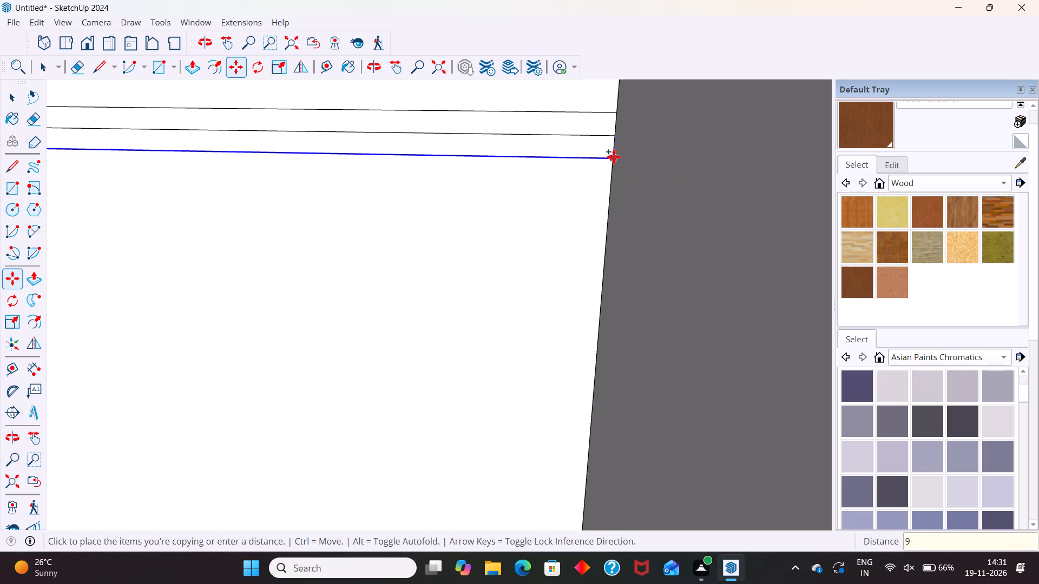
key(Return)
key(space)
scroll(575, 184, down, 18)
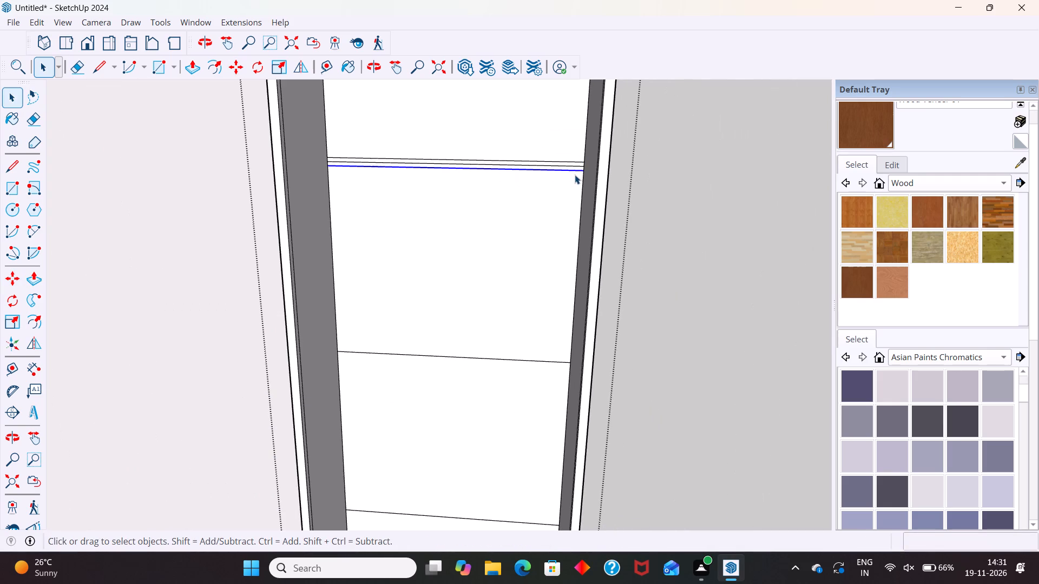
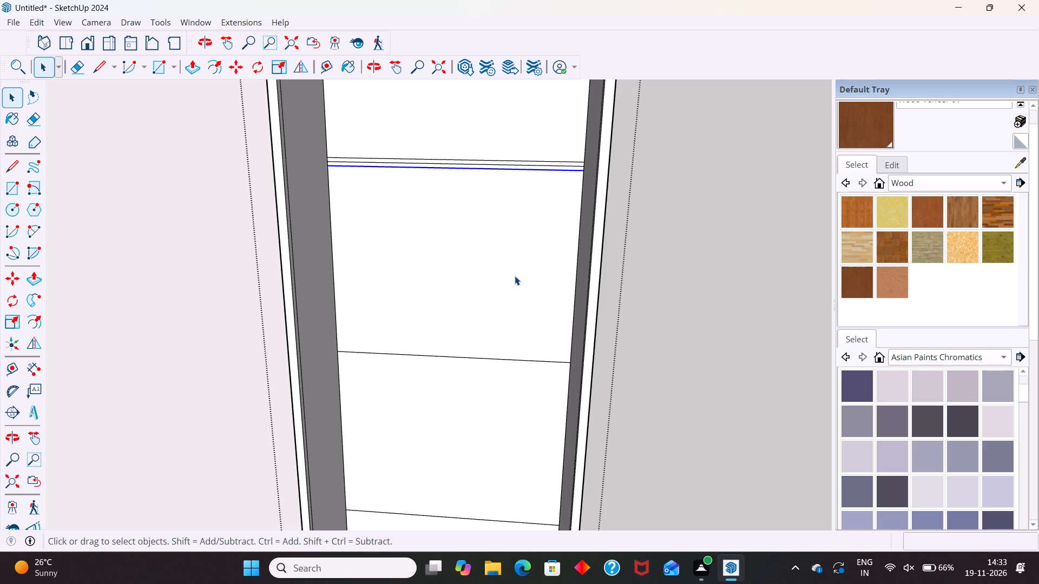
Move the third horizontal dividing line from the top slightly upward along the back face's vertical edge.
click(562, 361)
key(m)
key(Return)
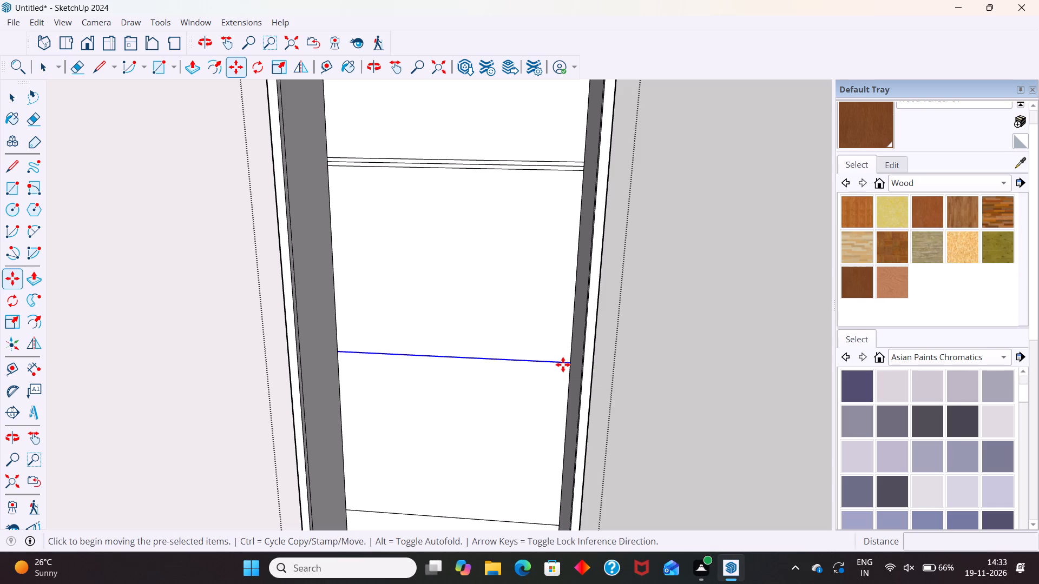
drag(571, 362, 569, 354)
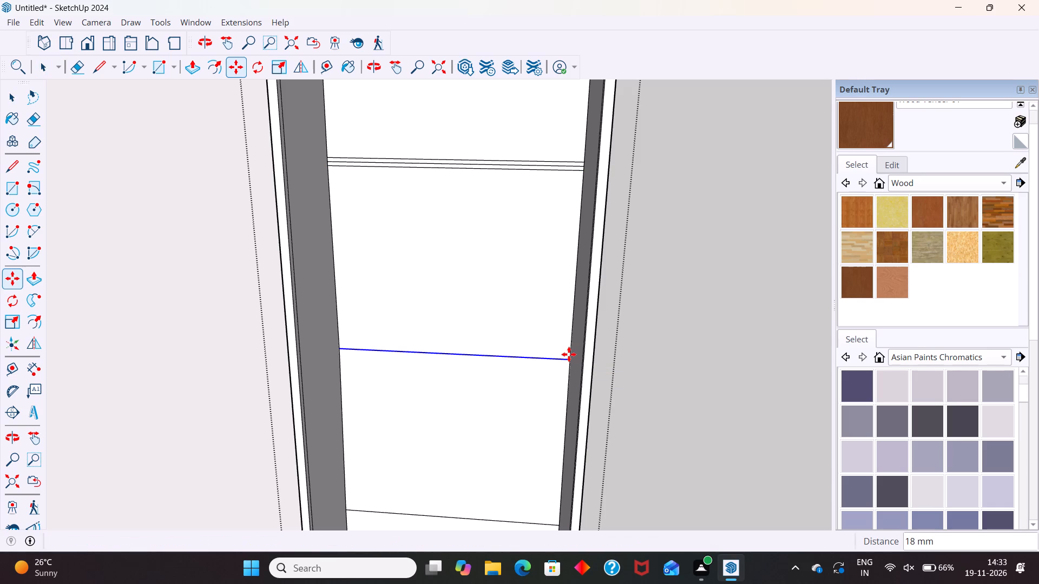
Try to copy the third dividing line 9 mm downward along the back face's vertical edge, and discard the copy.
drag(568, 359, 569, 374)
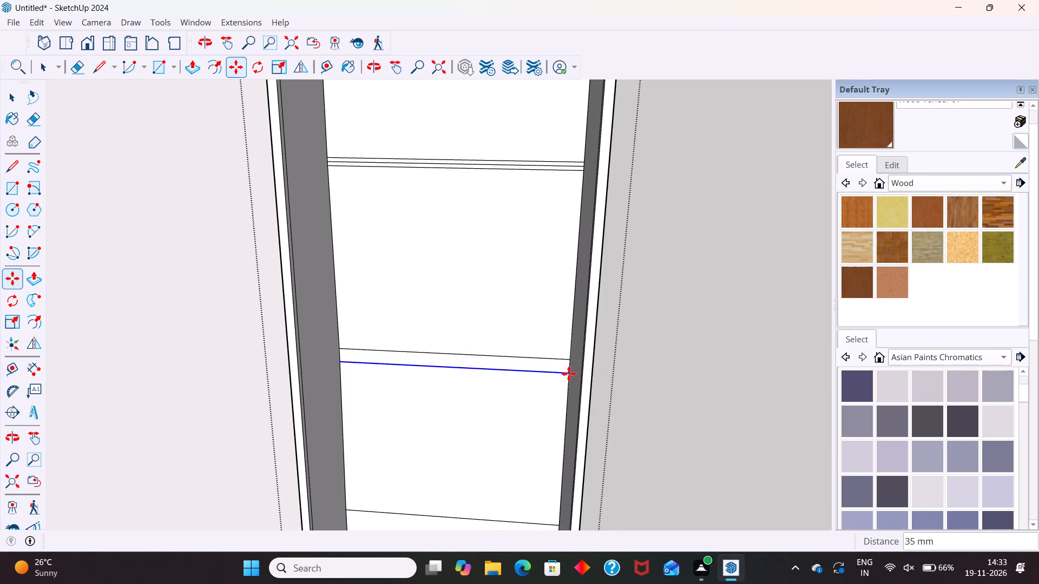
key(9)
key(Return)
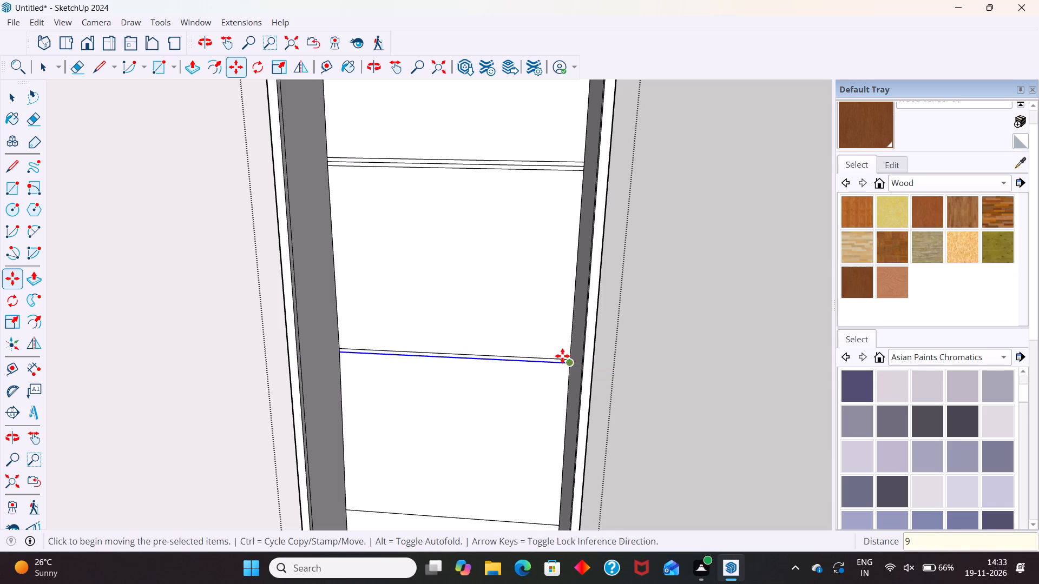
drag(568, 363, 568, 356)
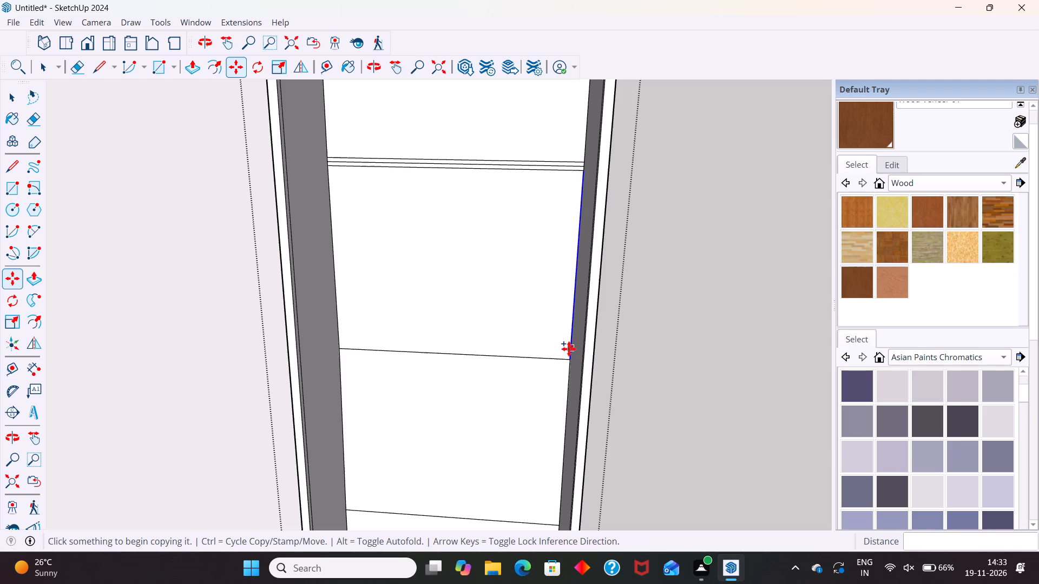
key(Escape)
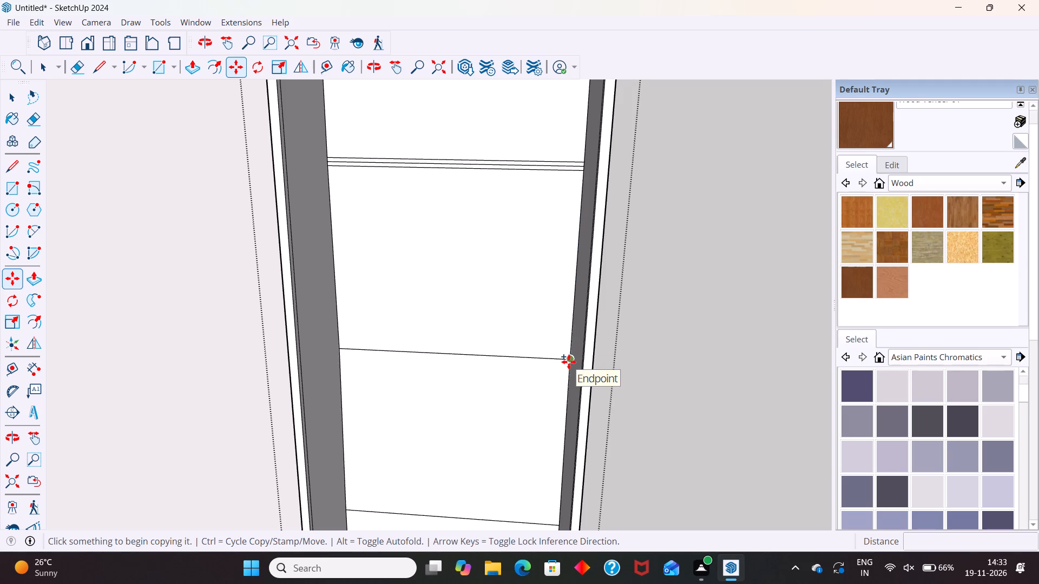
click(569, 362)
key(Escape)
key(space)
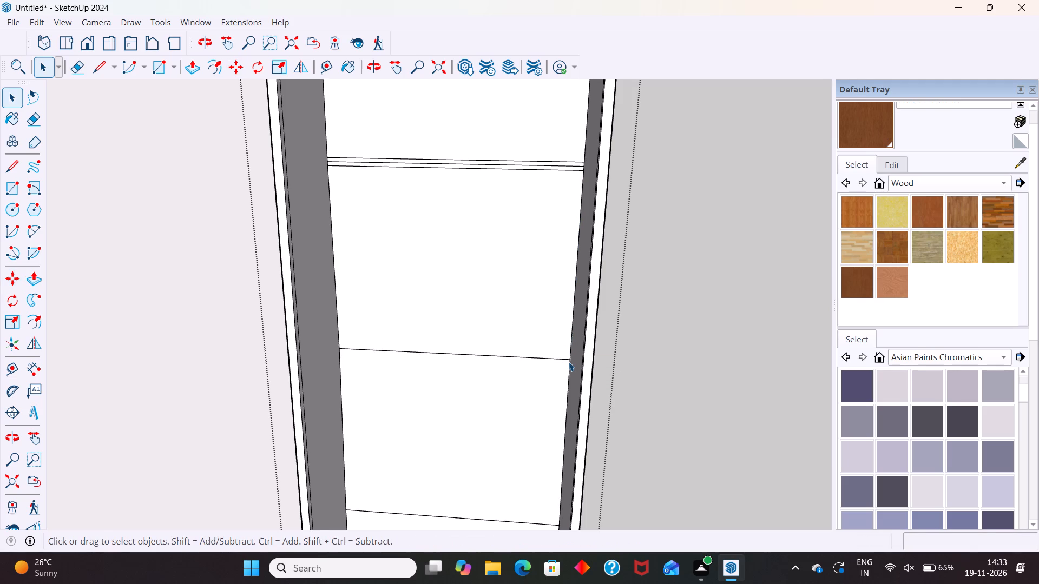
Select the third horizontal dividing line from the top of the back face.
click(567, 359)
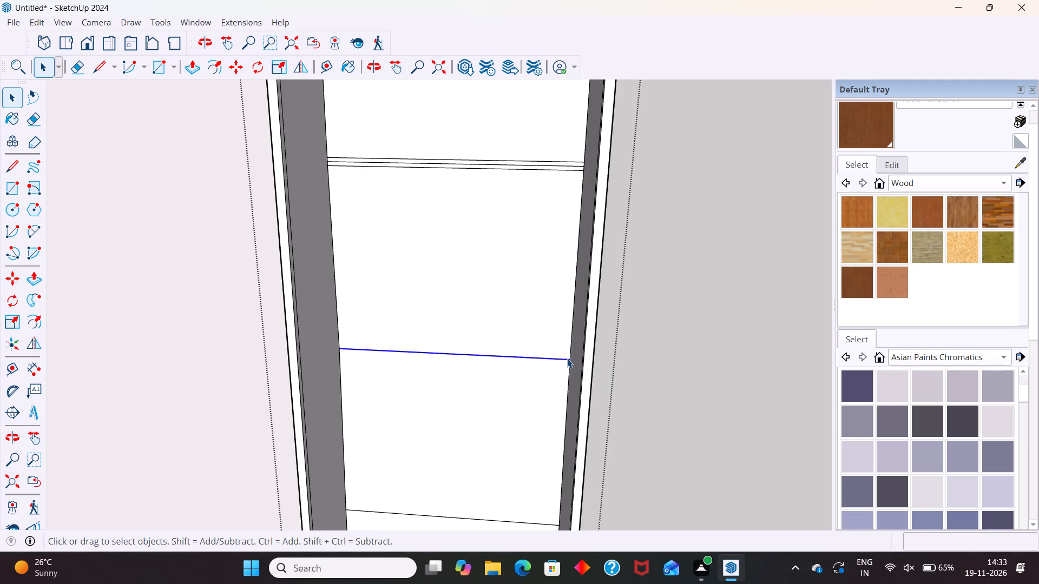
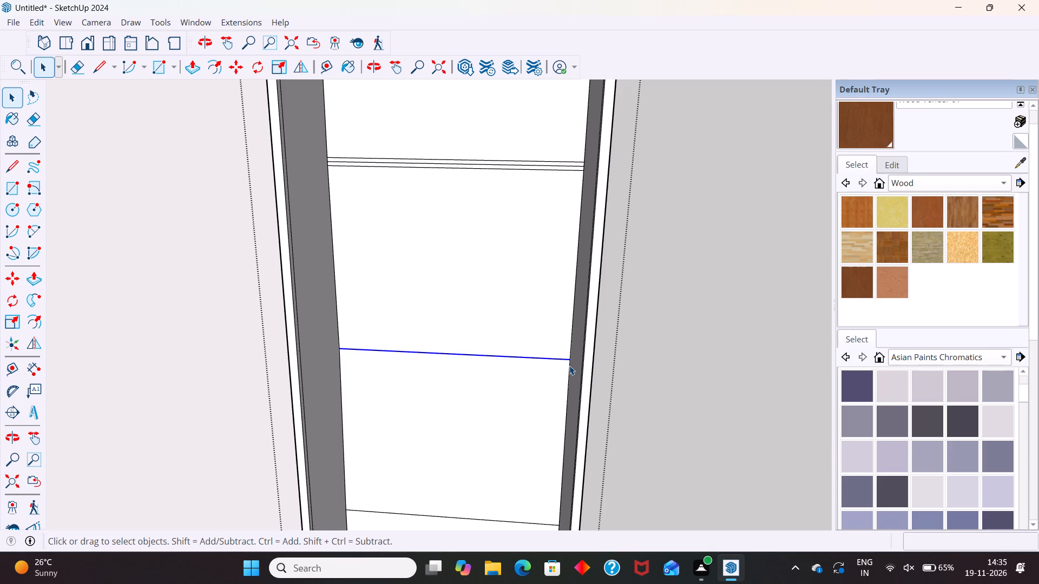
Copy the third horizontal dividing line of the back face 9 mm upward along its vertical edge.
key(comma)
key(m)
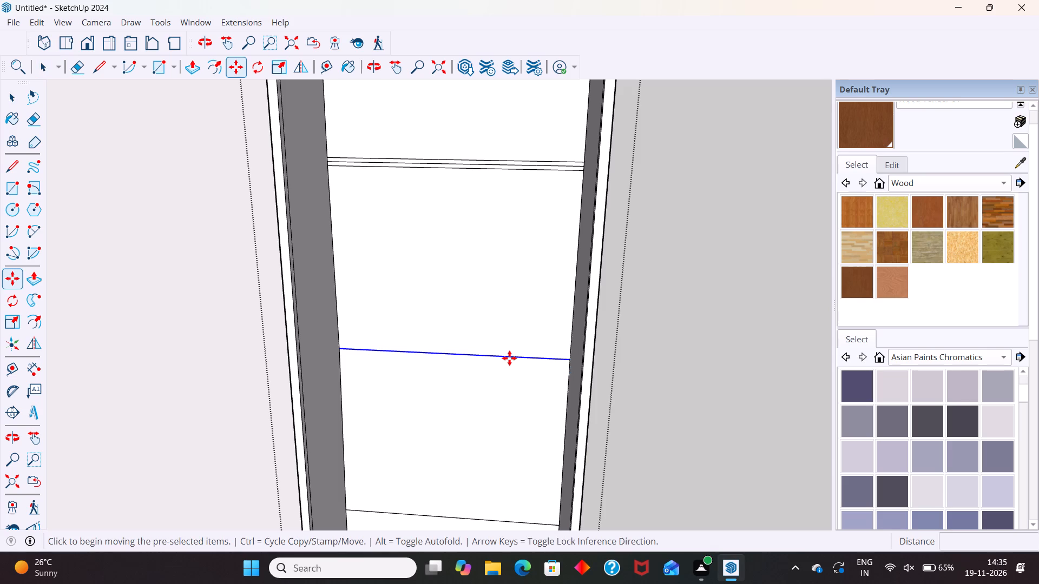
click(570, 361)
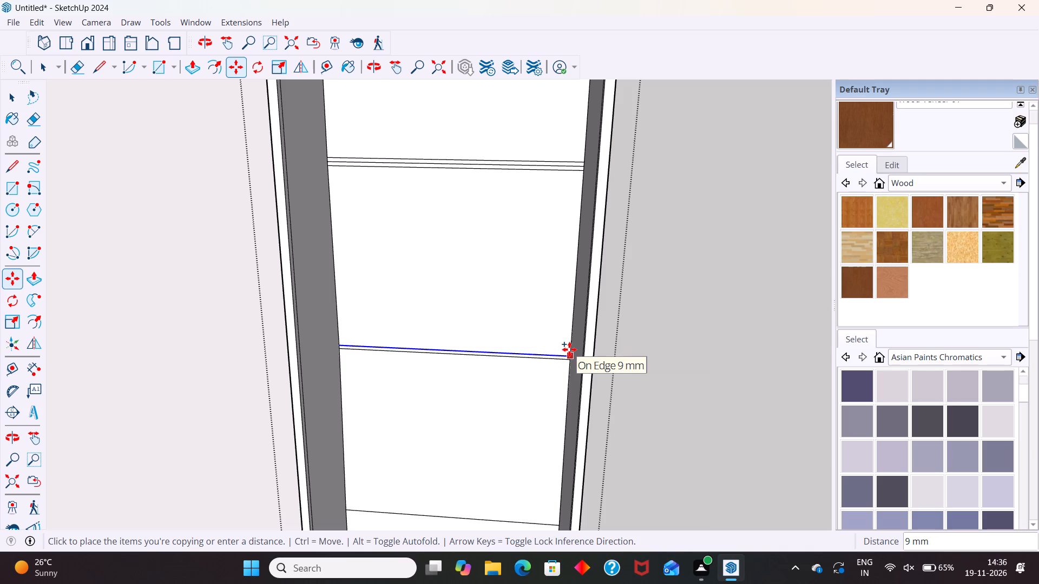
key(9)
key(Return)
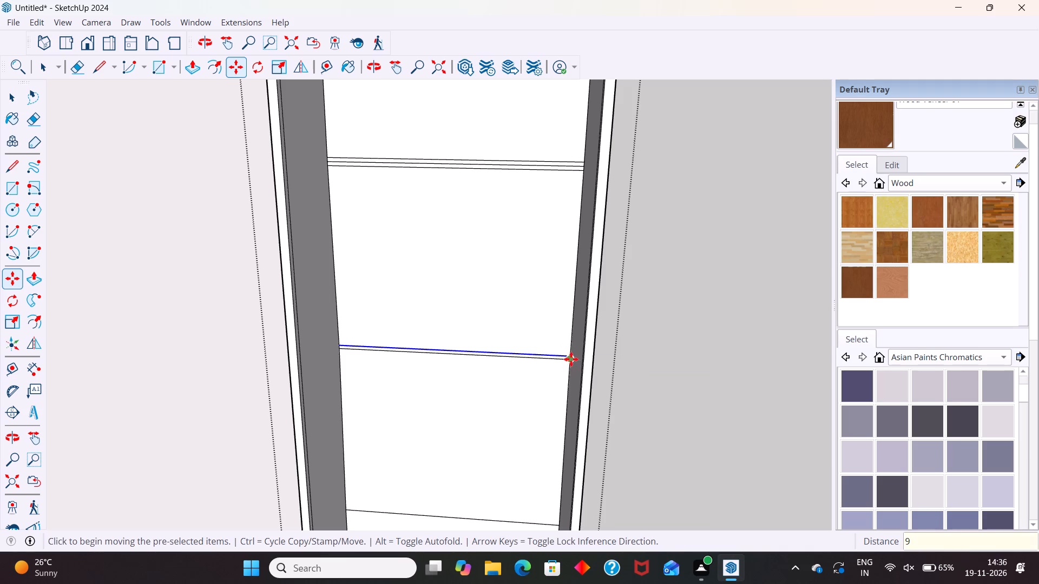
Copy the new upper line 9 mm downward and move that copy another 9 mm down on the vertical axis, below the third dividing line.
click(569, 356)
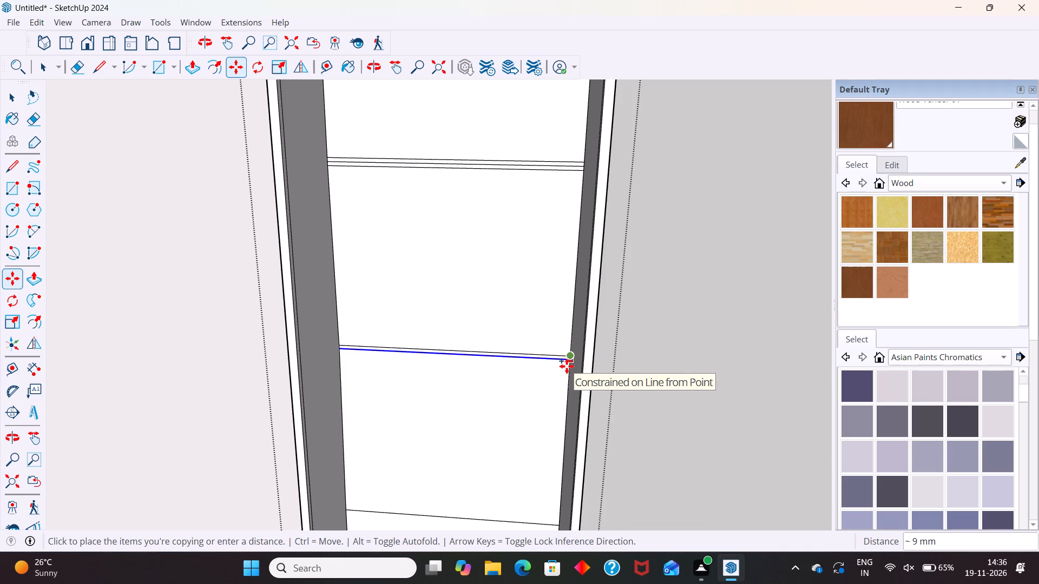
key(9)
key(Return)
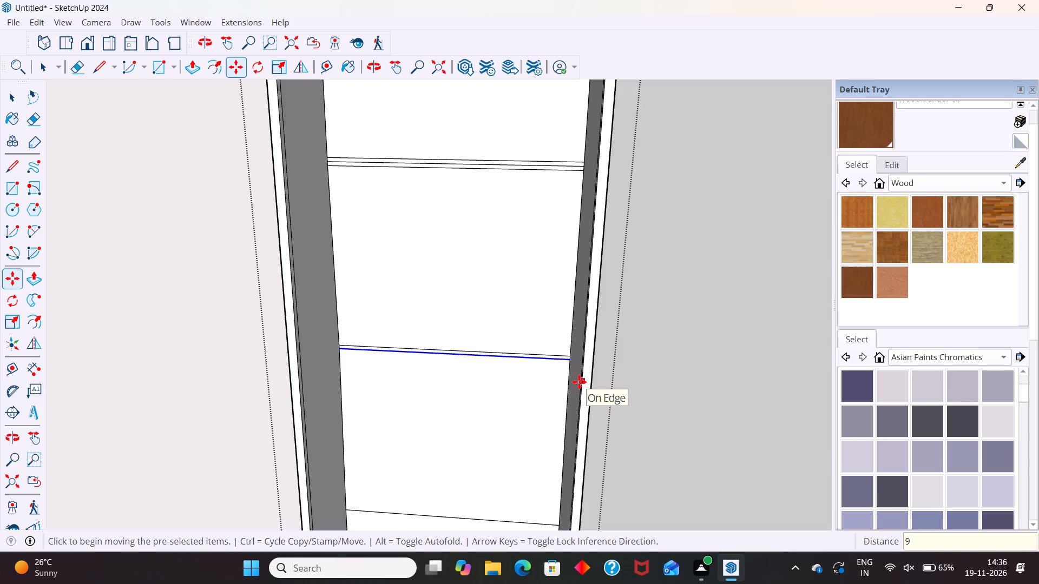
click(567, 362)
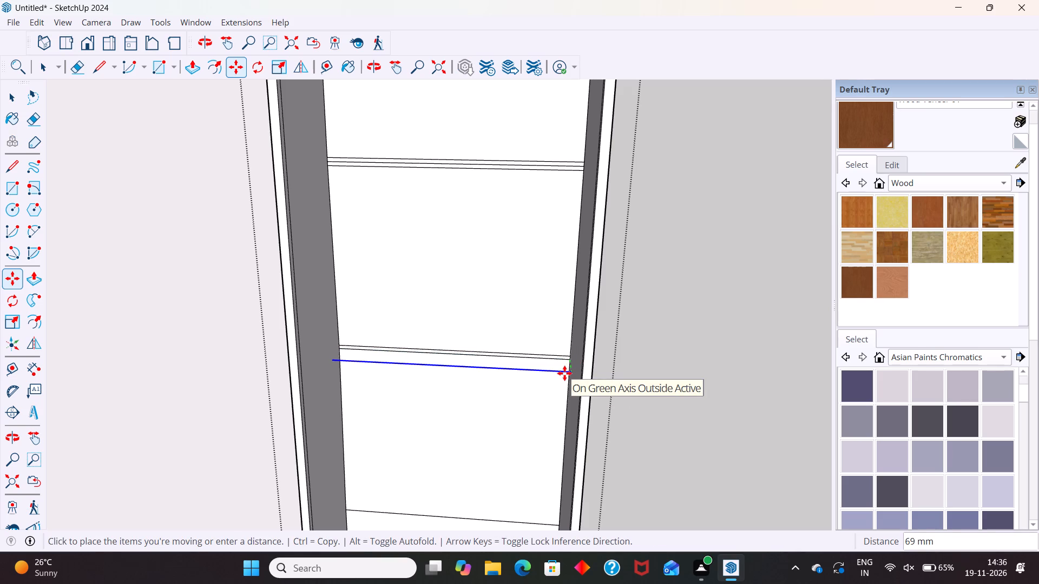
key(Up)
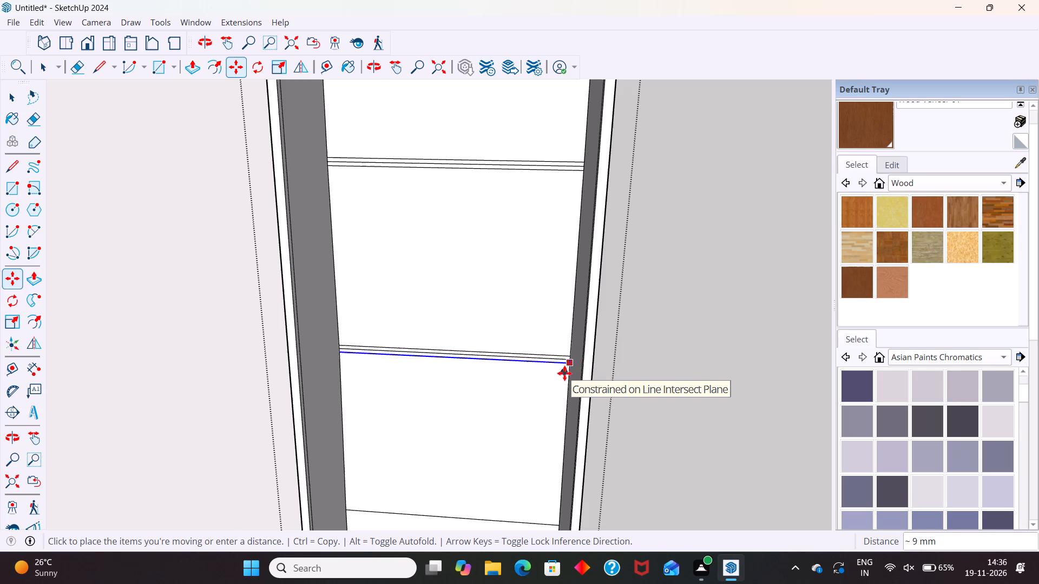
key(9)
key(Return)
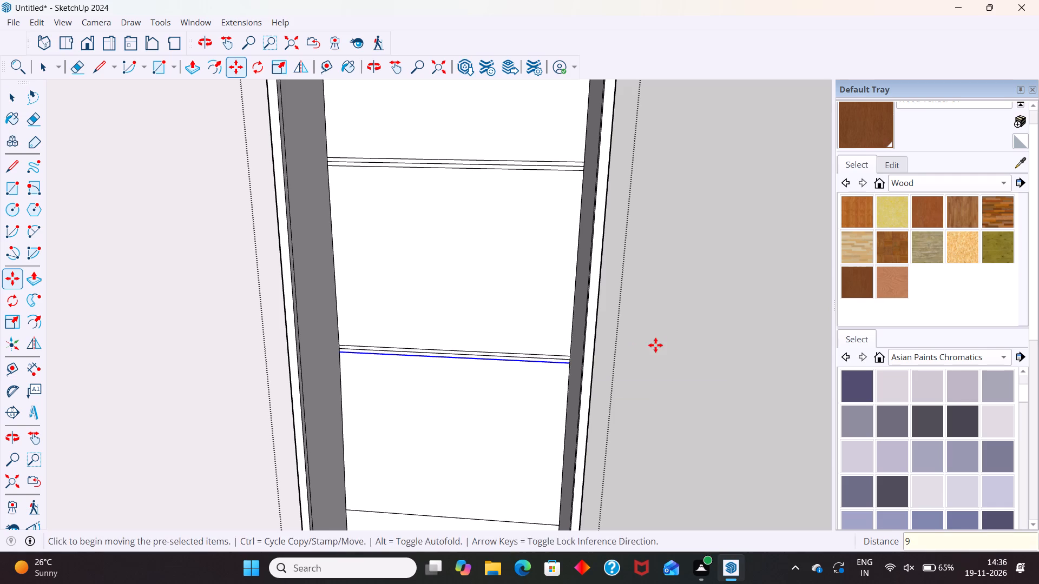
key(space)
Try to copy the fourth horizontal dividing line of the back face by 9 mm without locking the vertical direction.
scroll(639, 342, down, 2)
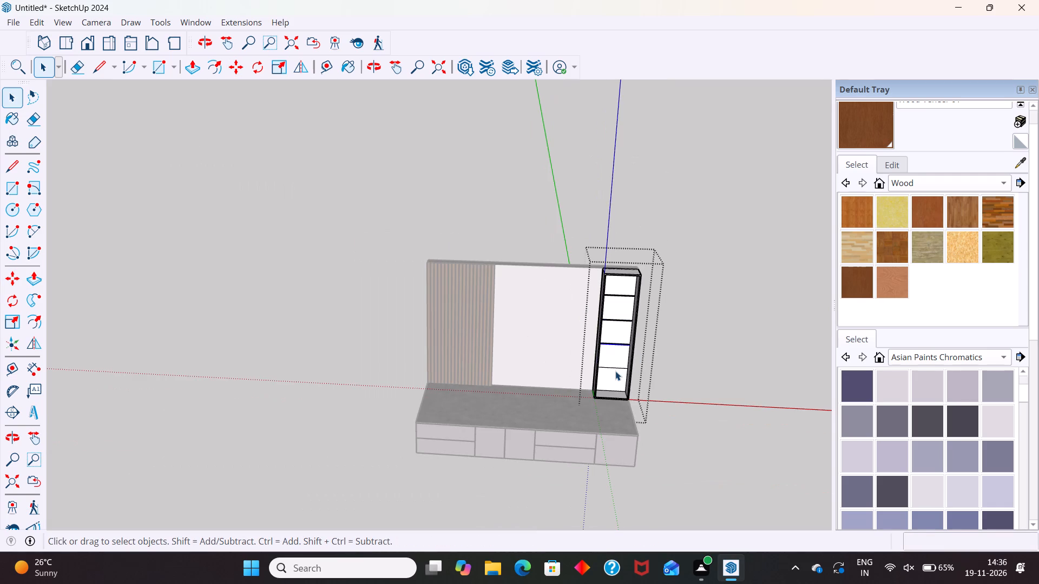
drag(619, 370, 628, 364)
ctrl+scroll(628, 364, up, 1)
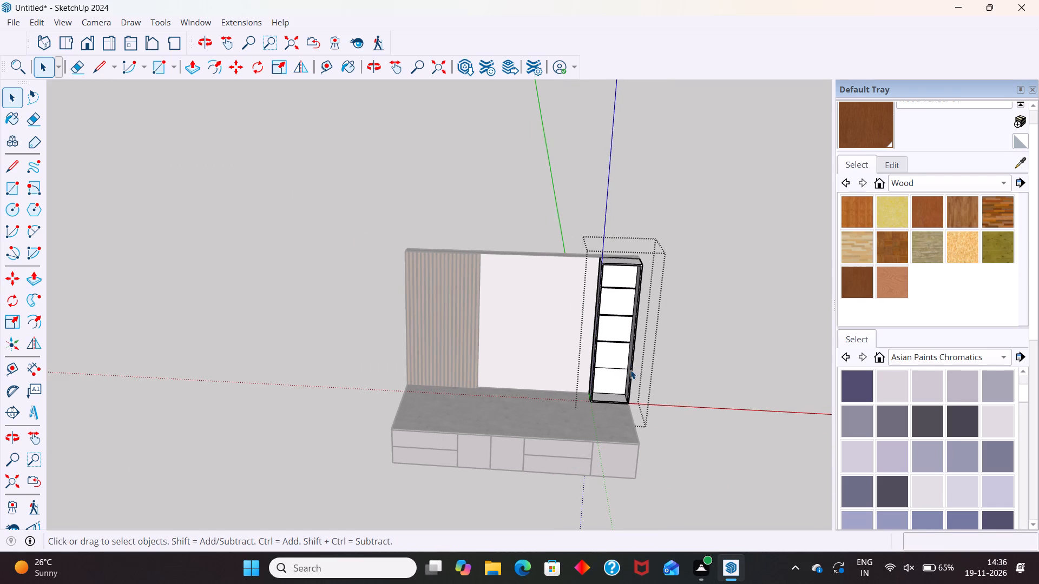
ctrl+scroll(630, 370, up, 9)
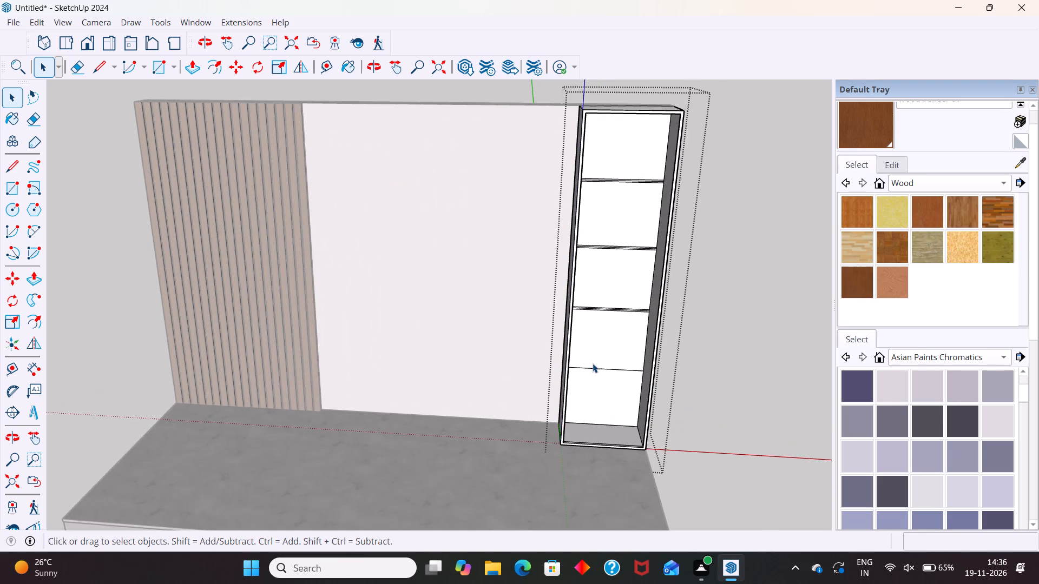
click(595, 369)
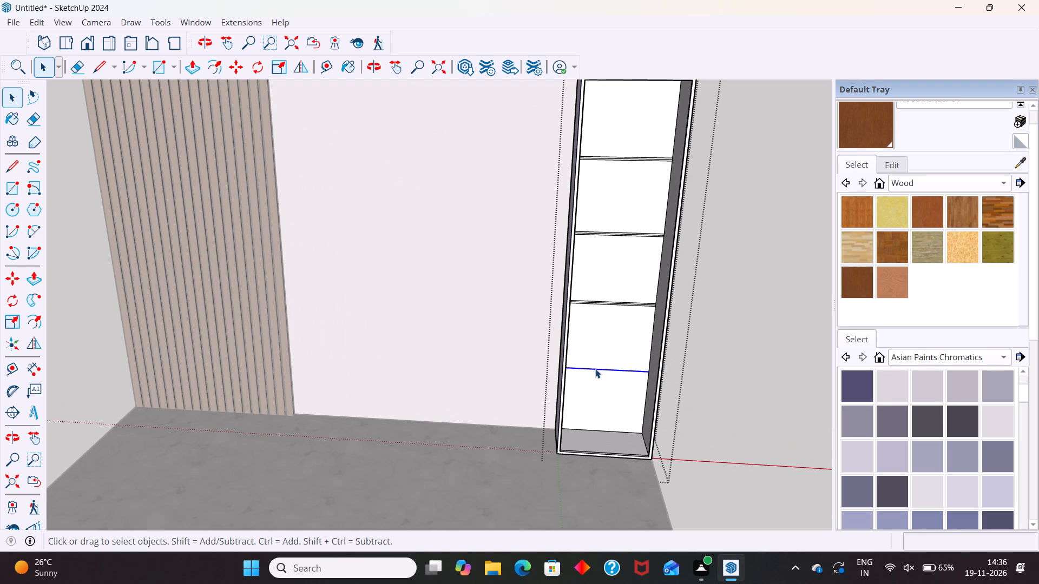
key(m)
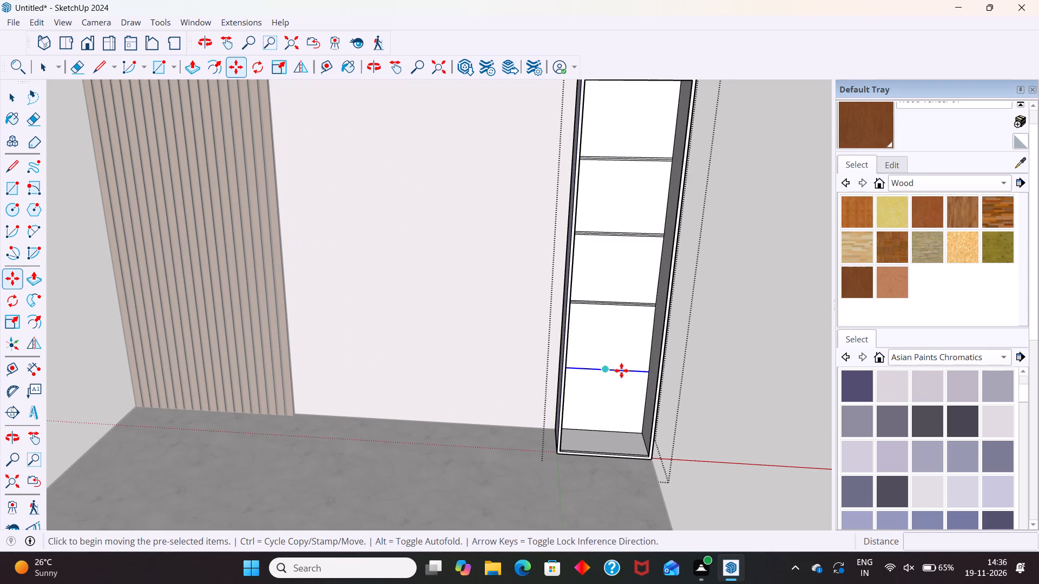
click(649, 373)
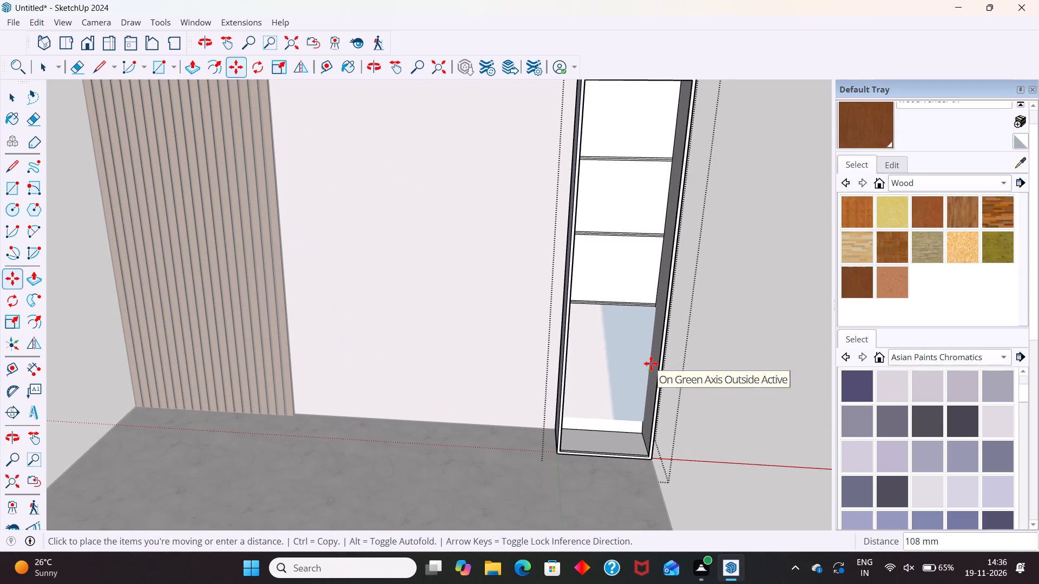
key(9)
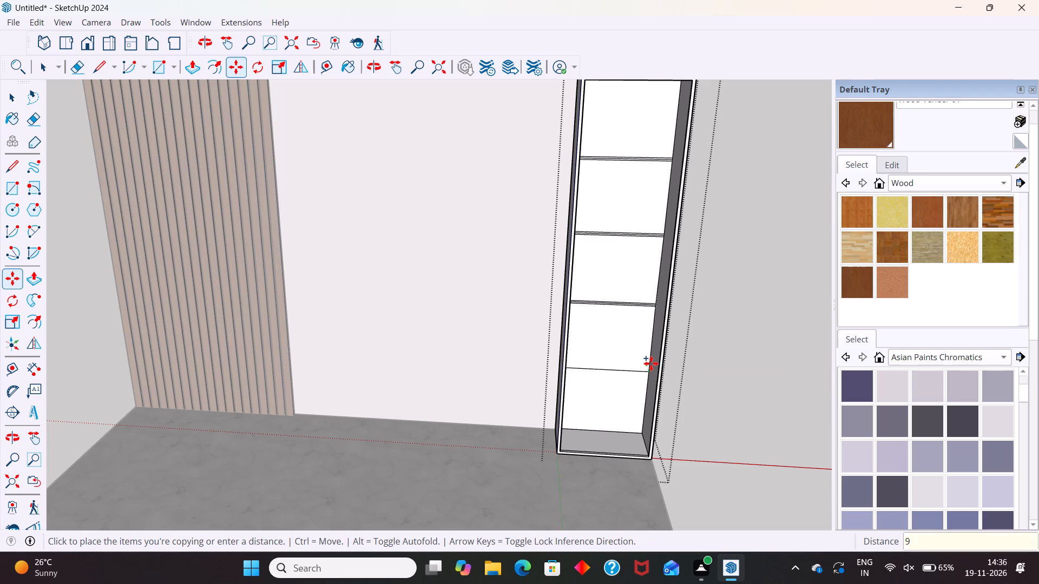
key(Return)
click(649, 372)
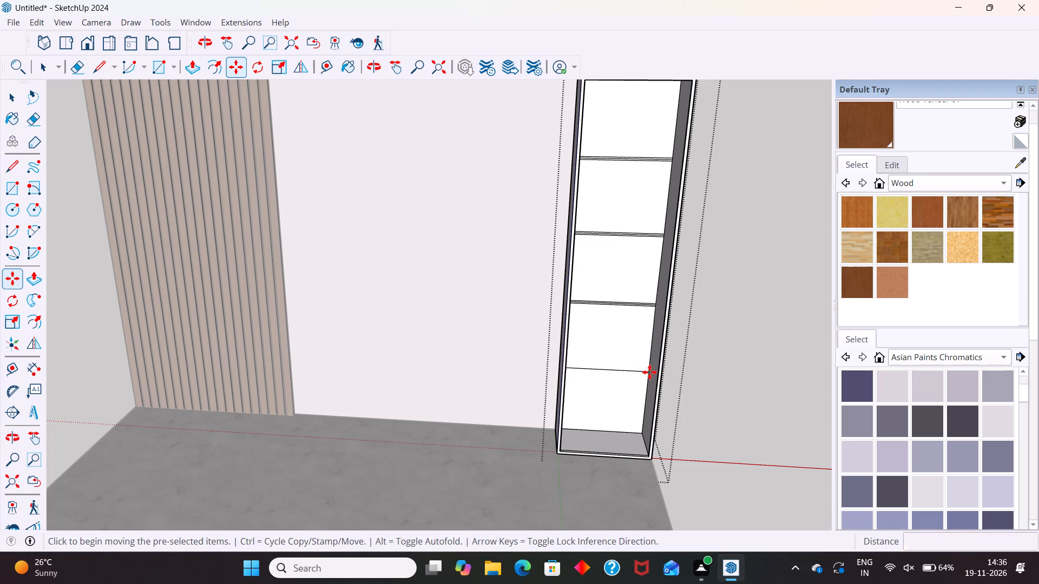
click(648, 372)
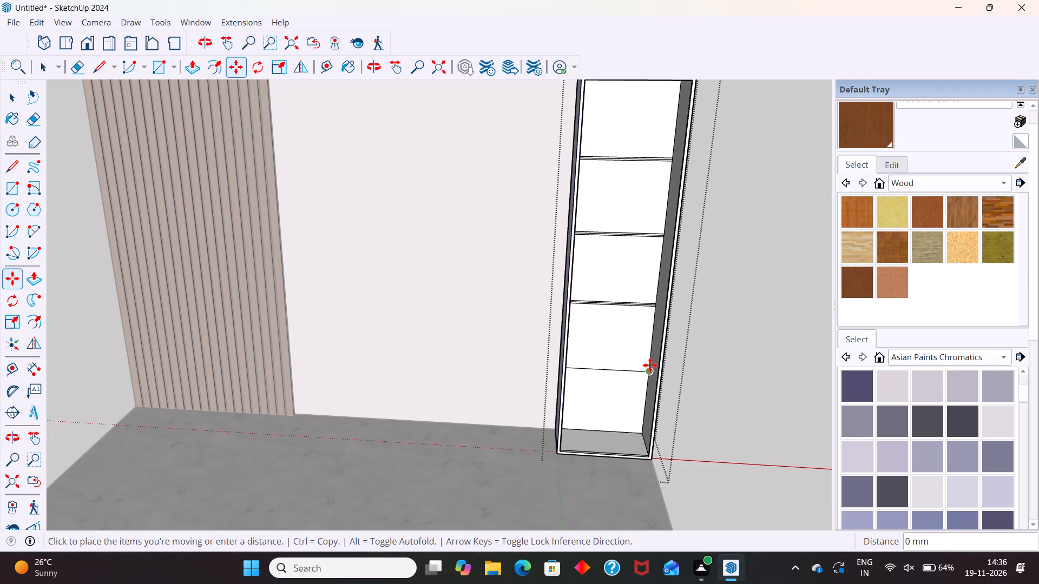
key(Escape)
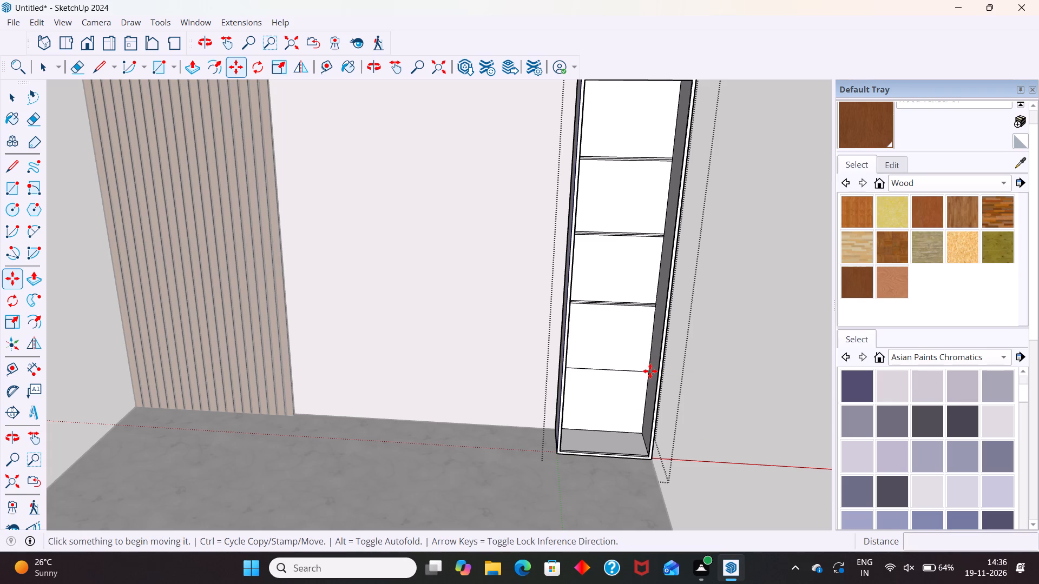
Copy the fourth horizontal dividing line 9 mm upward, locked to the vertical axis.
key(space)
click(644, 371)
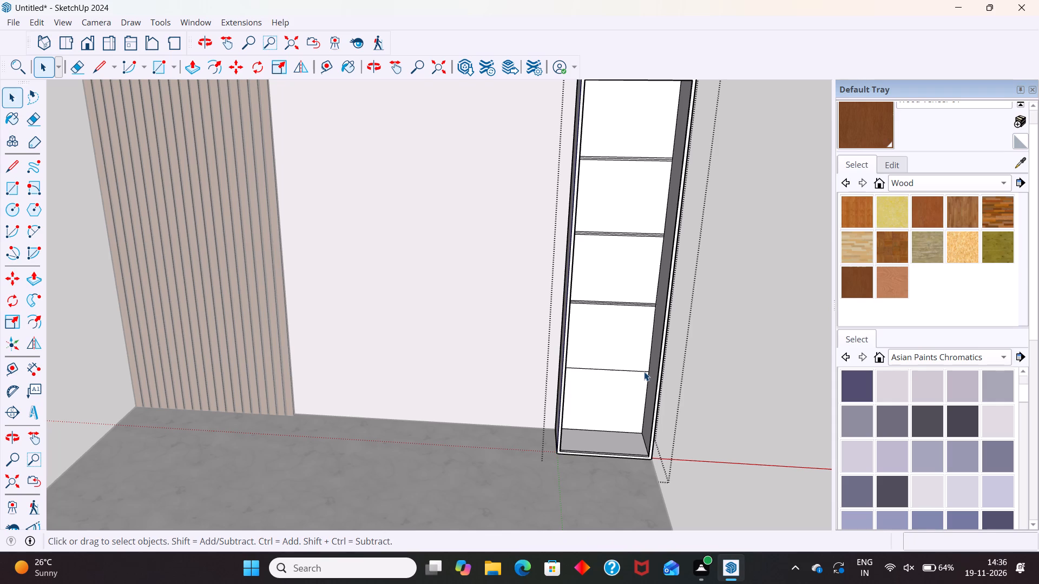
key(m)
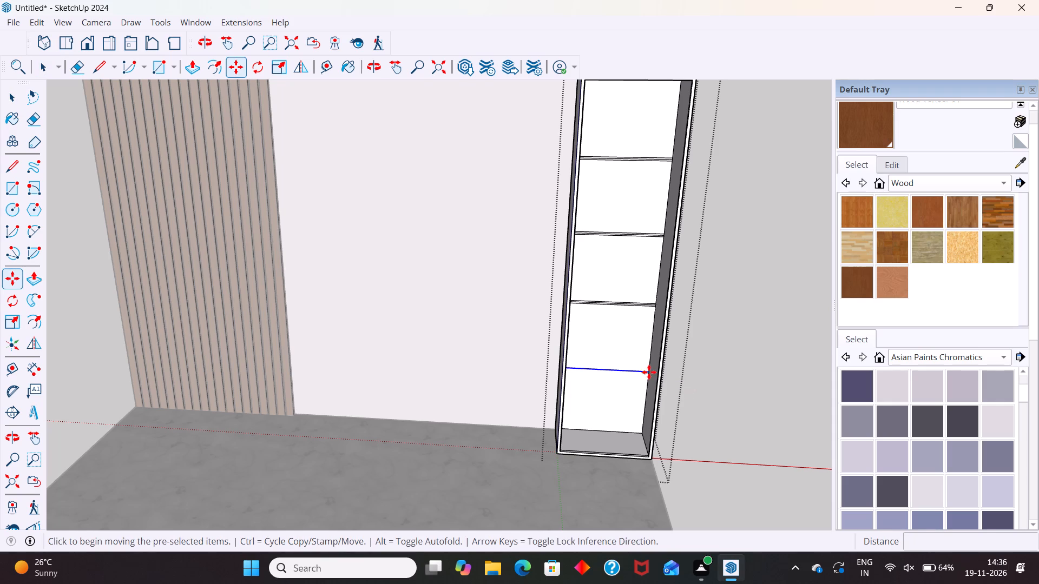
click(650, 371)
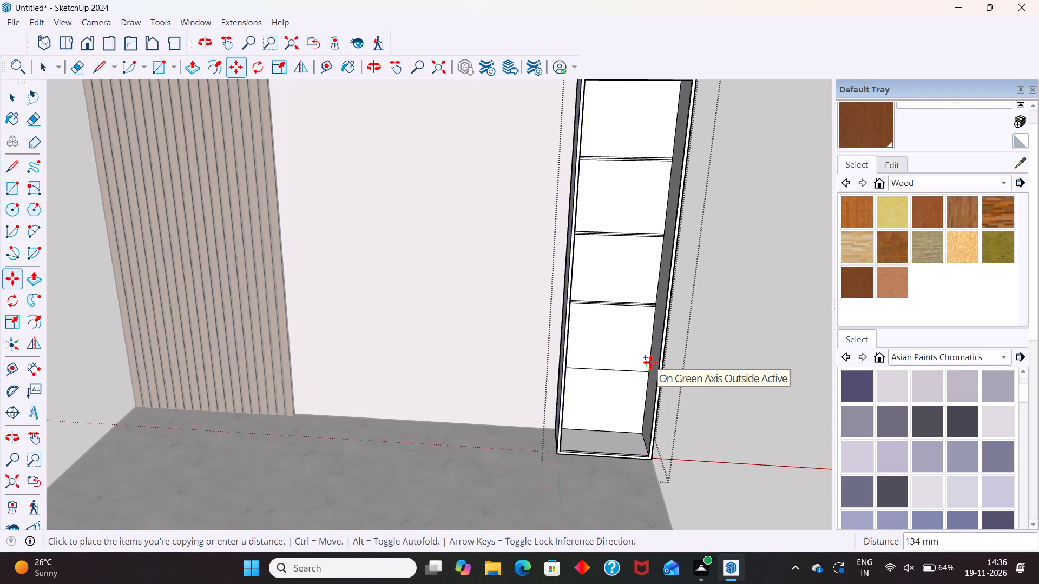
key(Up)
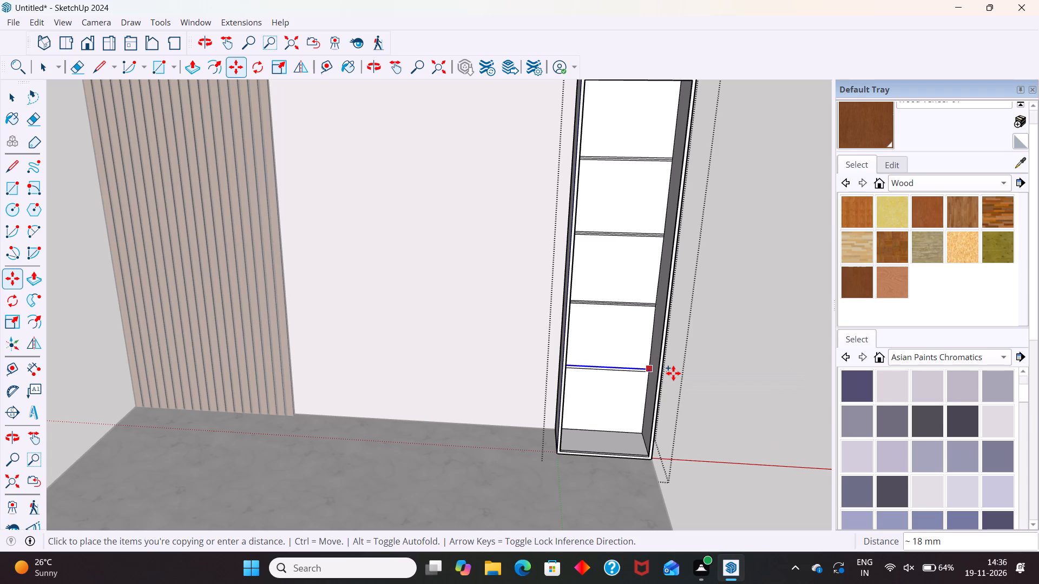
key(9)
key(Return)
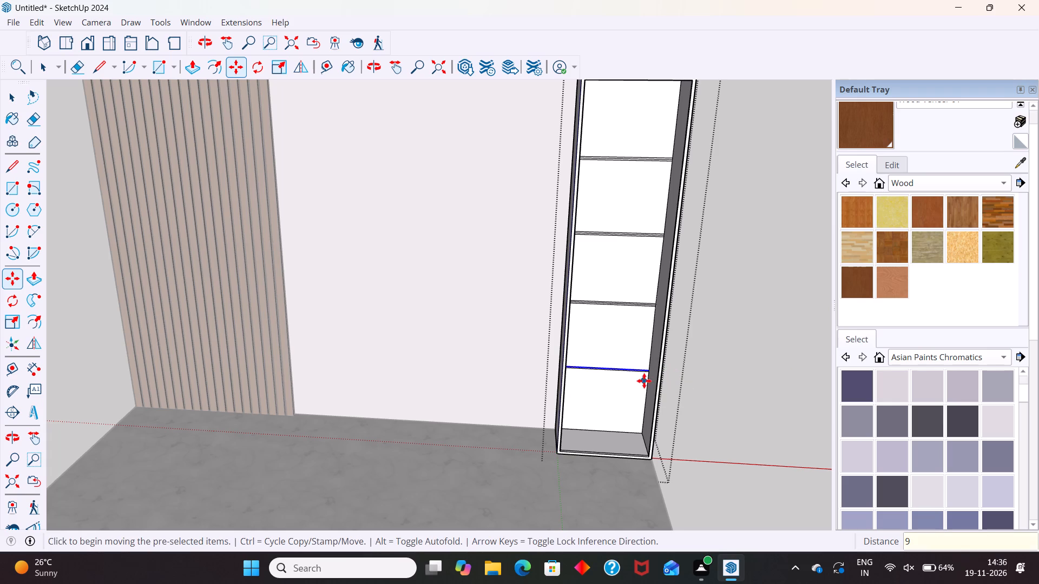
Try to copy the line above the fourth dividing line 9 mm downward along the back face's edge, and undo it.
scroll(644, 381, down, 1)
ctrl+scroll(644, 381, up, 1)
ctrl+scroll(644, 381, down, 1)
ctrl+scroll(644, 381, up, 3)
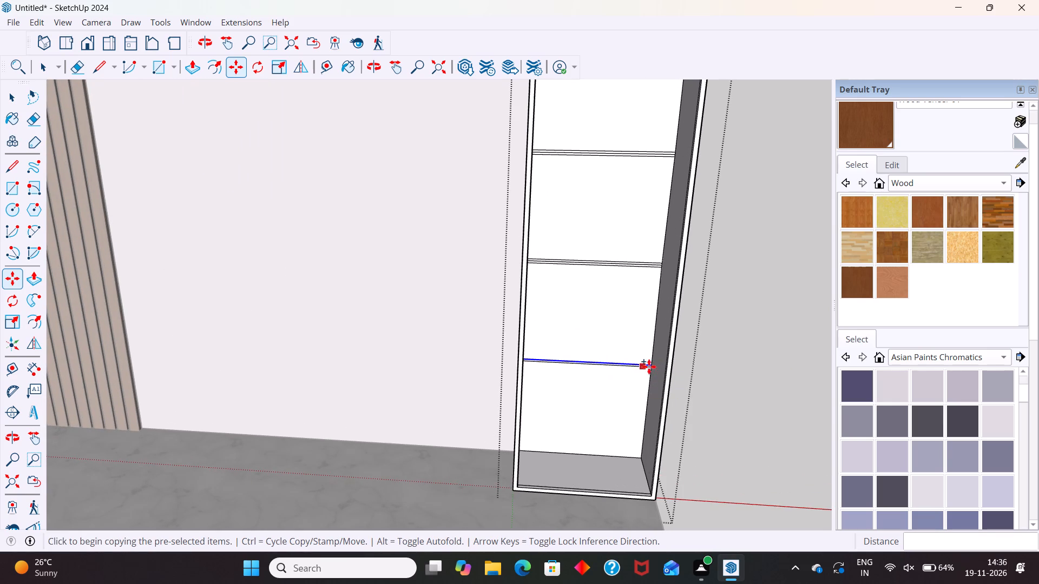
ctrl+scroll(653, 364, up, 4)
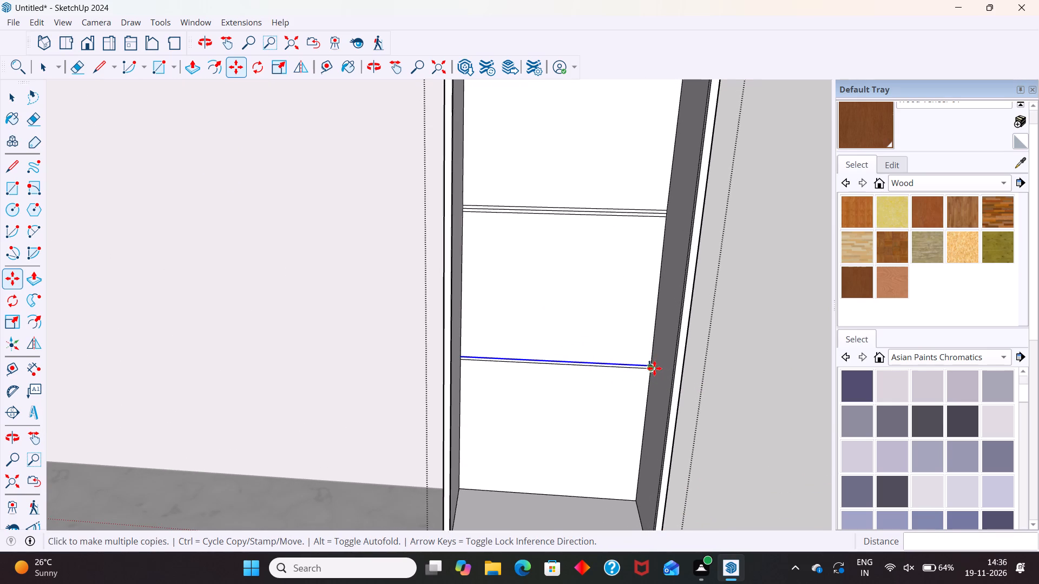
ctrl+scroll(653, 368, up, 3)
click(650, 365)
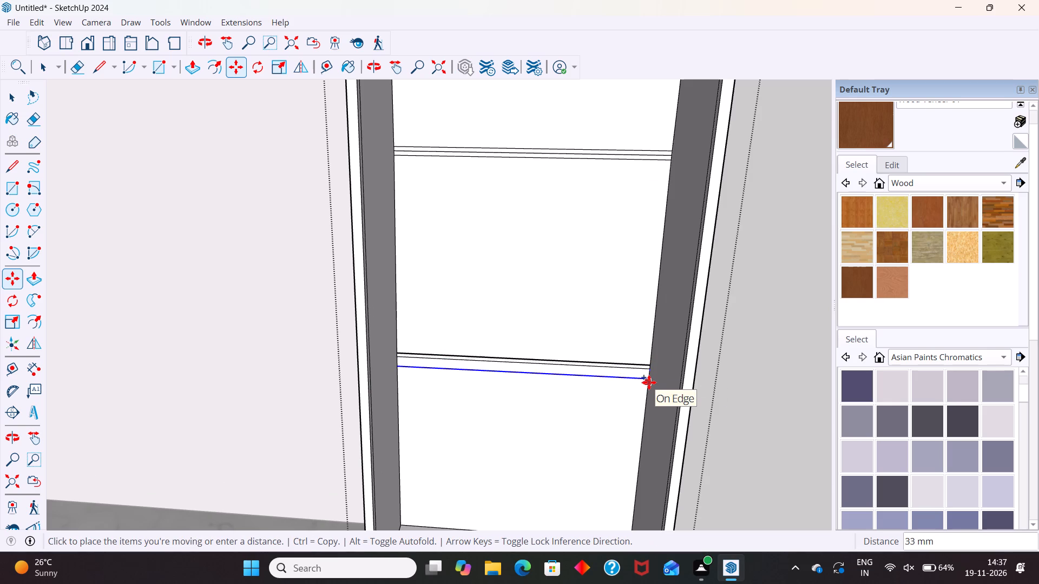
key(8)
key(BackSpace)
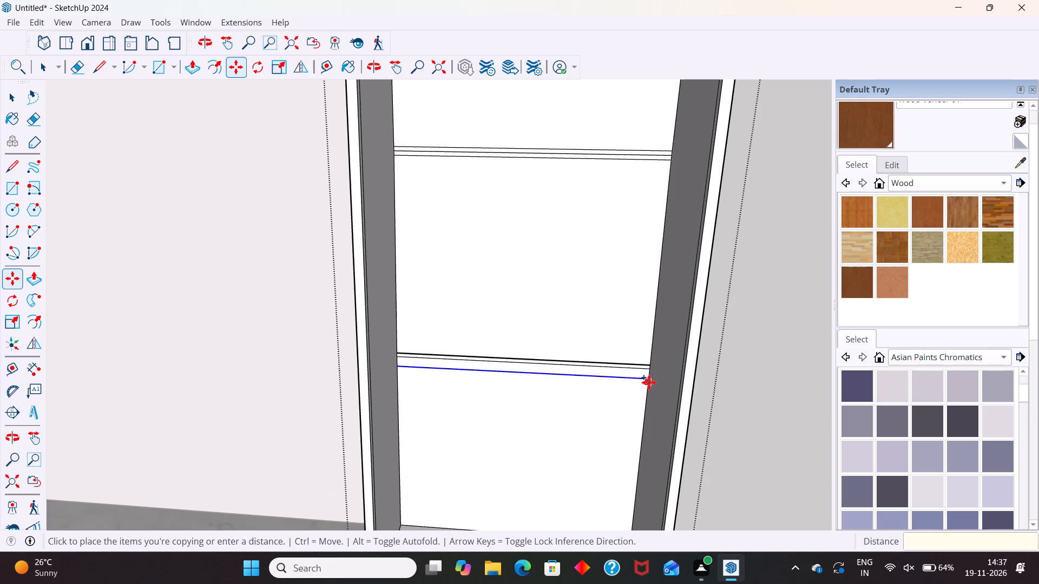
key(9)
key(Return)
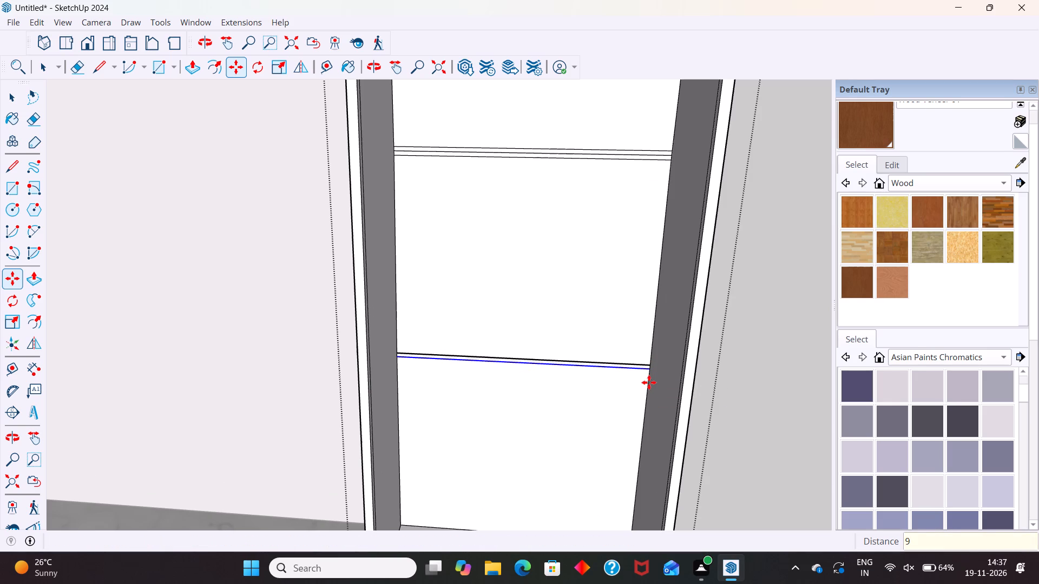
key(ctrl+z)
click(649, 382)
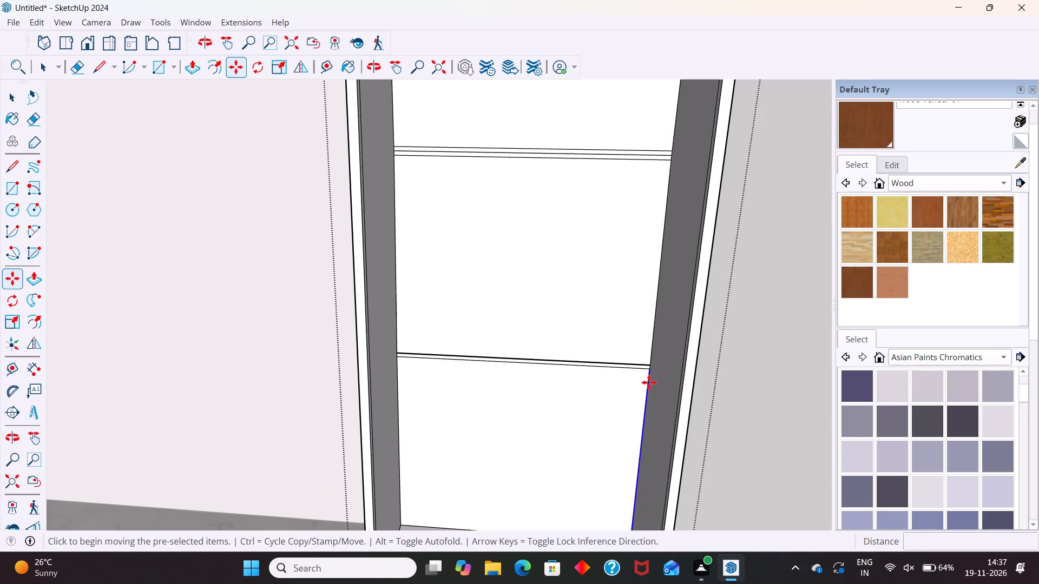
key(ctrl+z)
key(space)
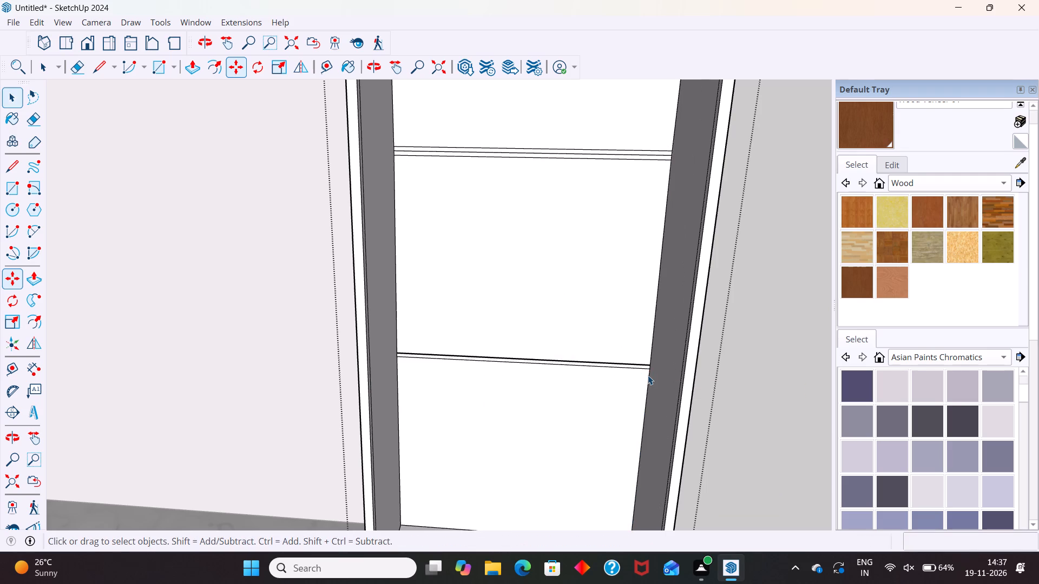
Copy the original fourth dividing line 9 mm downward, locked to the vertical axis.
click(646, 369)
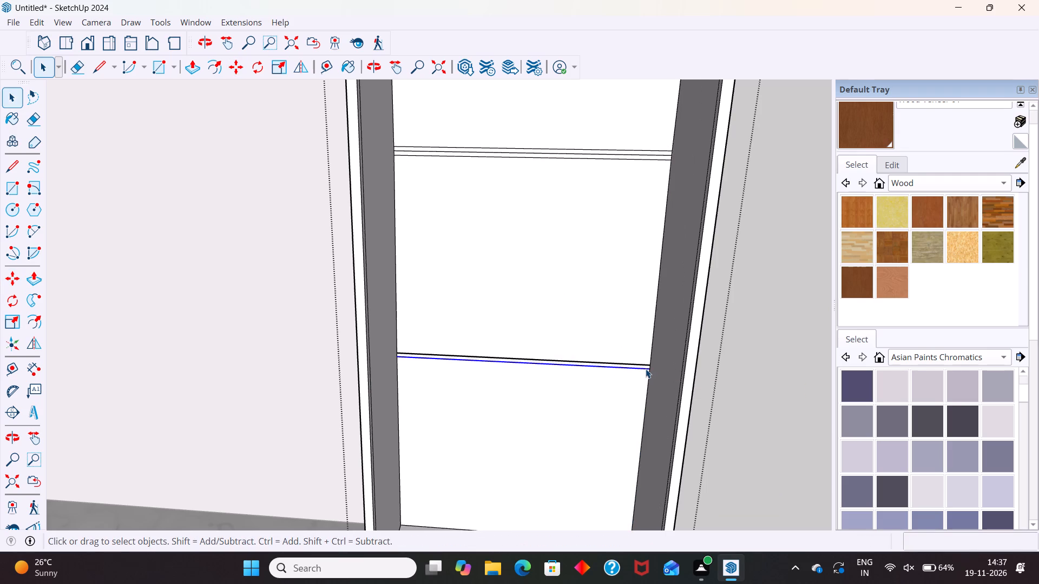
key(m)
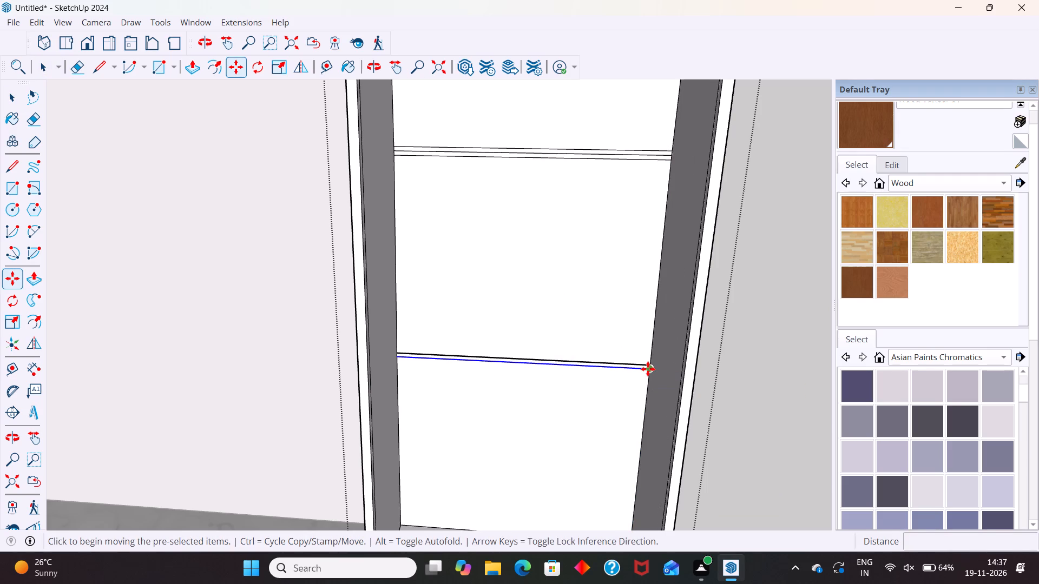
click(648, 369)
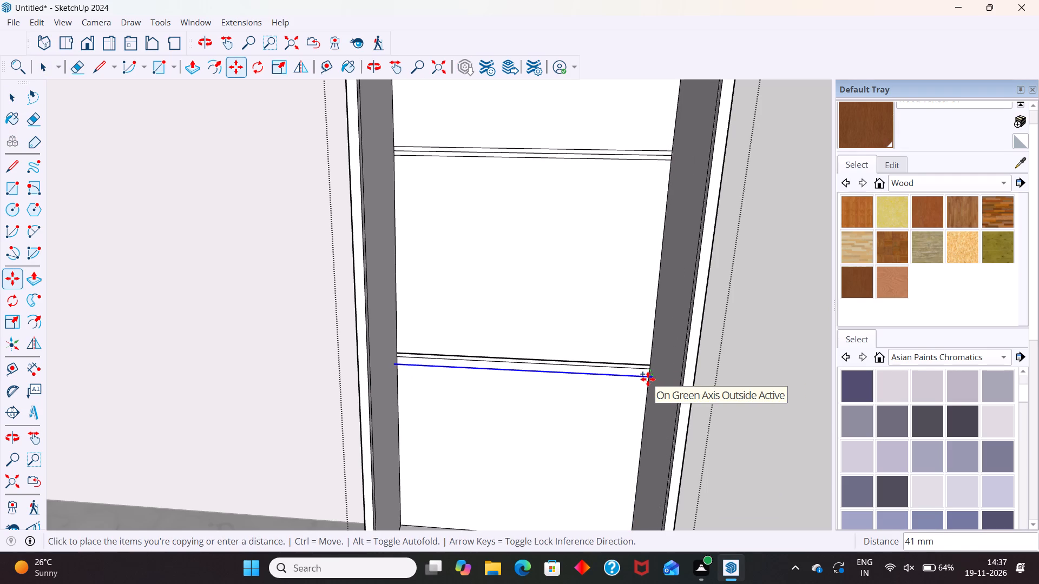
key(9)
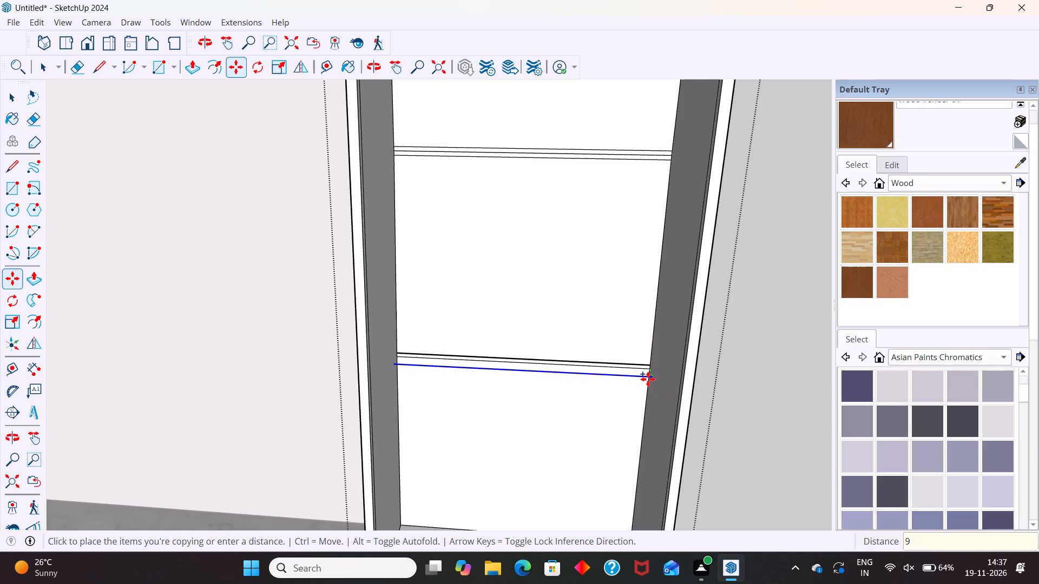
key(Up)
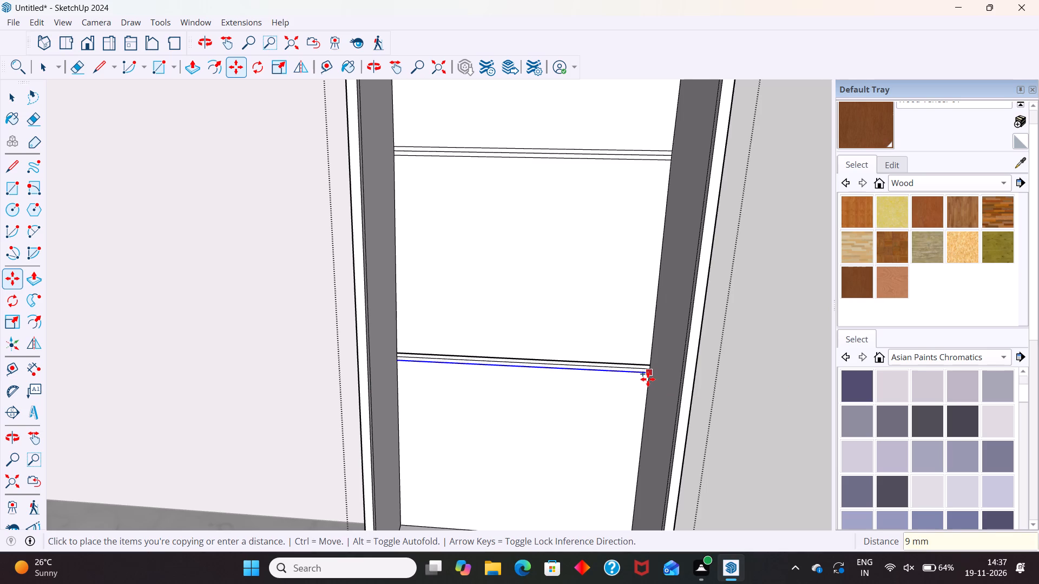
key(Return)
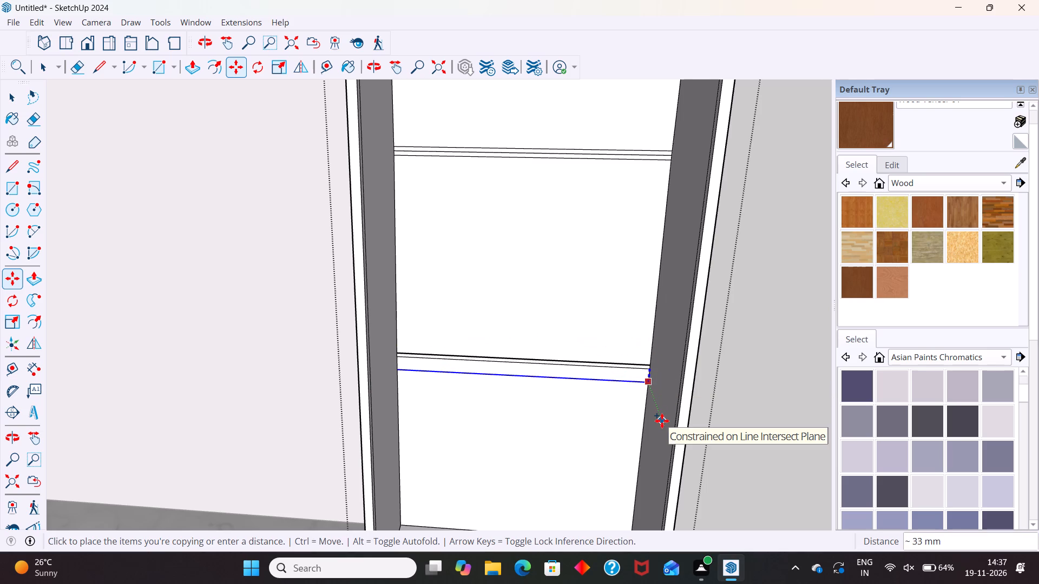
key(9)
key(Return)
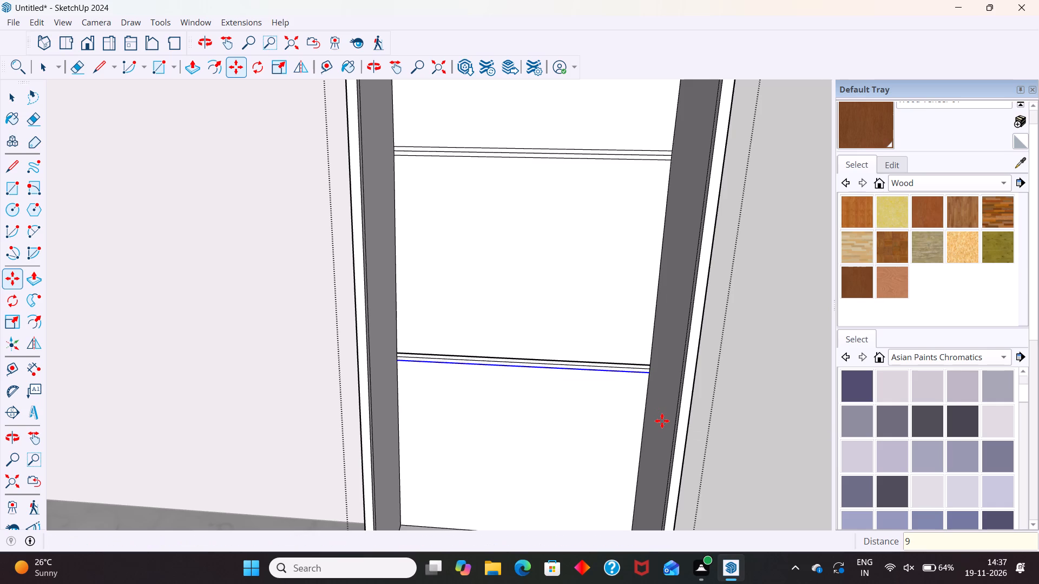
click(662, 421)
key(space)
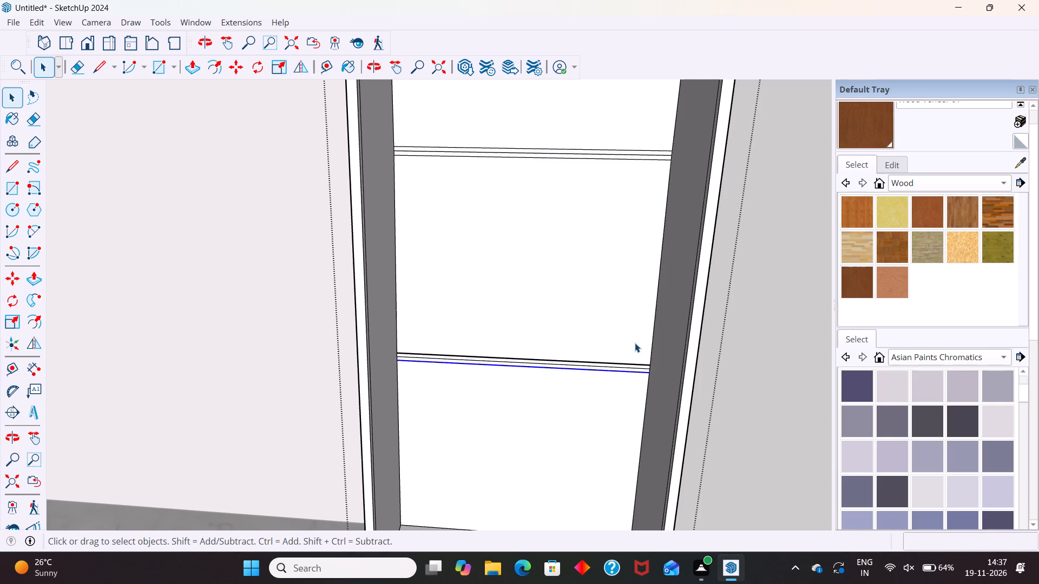
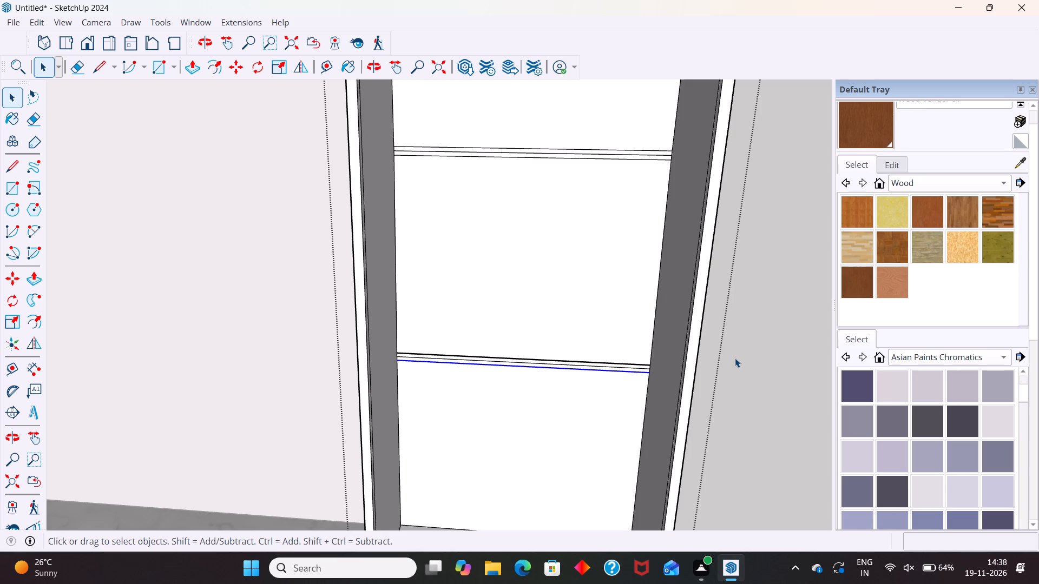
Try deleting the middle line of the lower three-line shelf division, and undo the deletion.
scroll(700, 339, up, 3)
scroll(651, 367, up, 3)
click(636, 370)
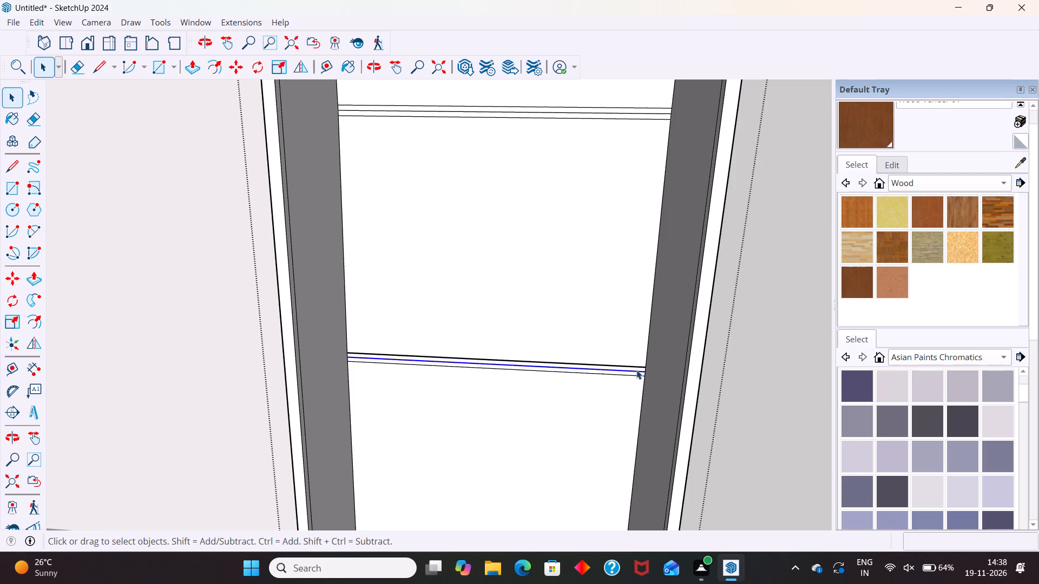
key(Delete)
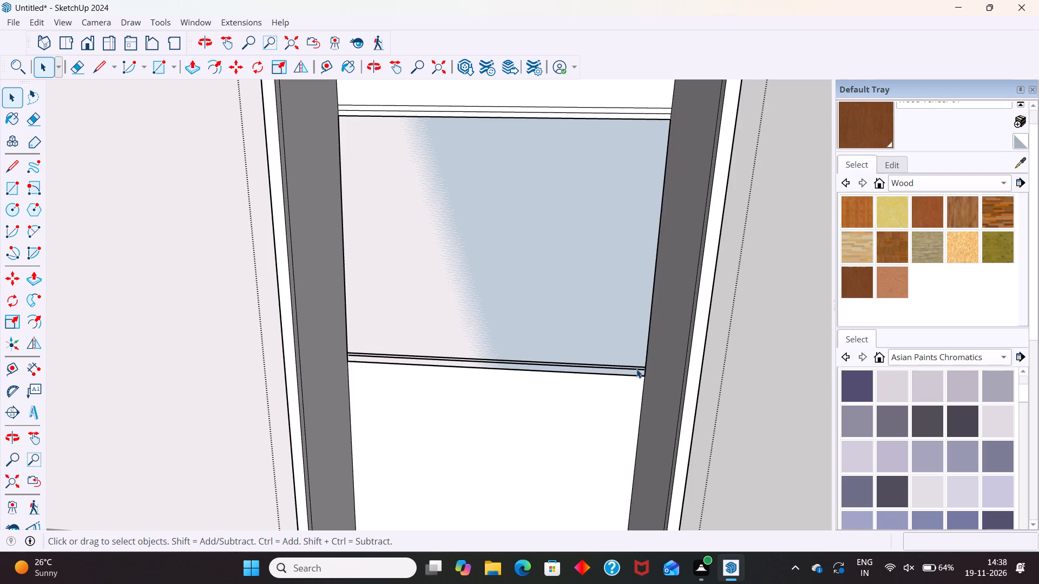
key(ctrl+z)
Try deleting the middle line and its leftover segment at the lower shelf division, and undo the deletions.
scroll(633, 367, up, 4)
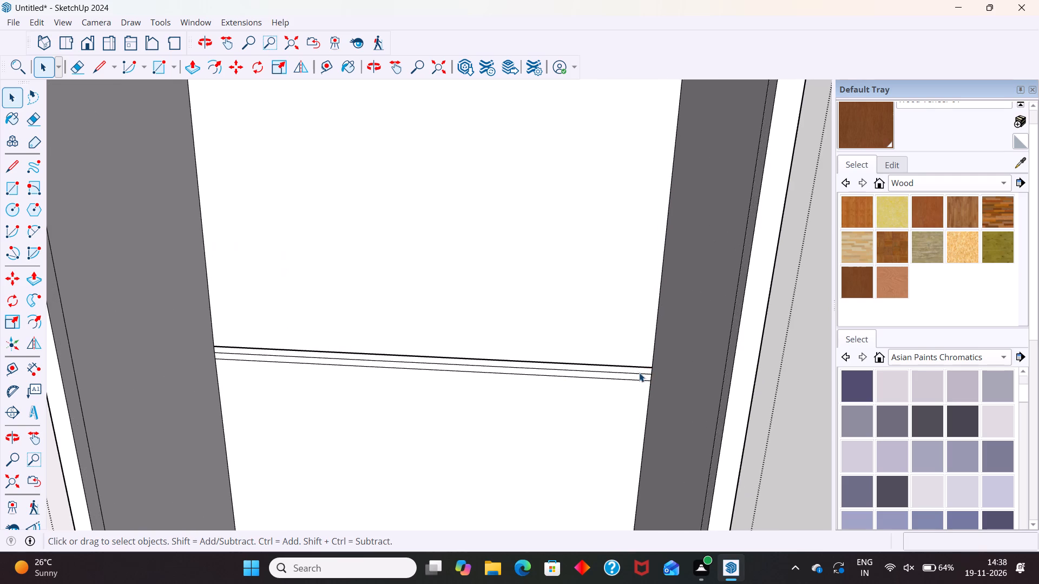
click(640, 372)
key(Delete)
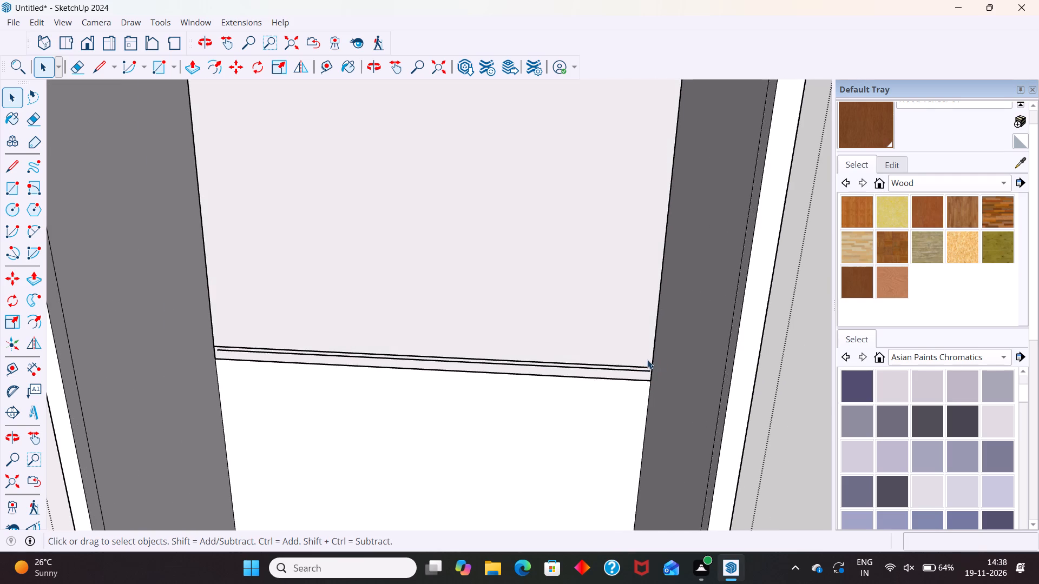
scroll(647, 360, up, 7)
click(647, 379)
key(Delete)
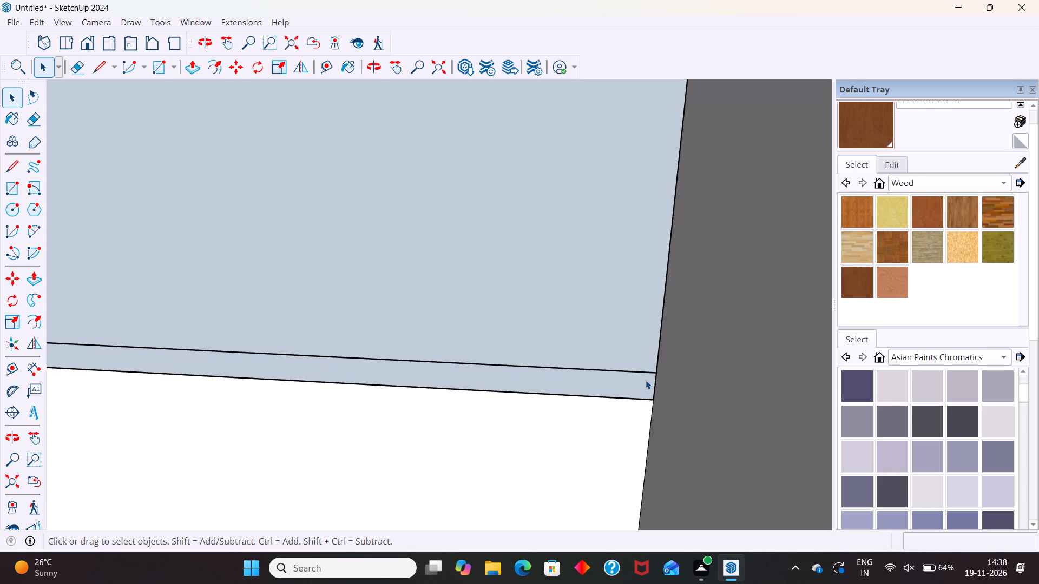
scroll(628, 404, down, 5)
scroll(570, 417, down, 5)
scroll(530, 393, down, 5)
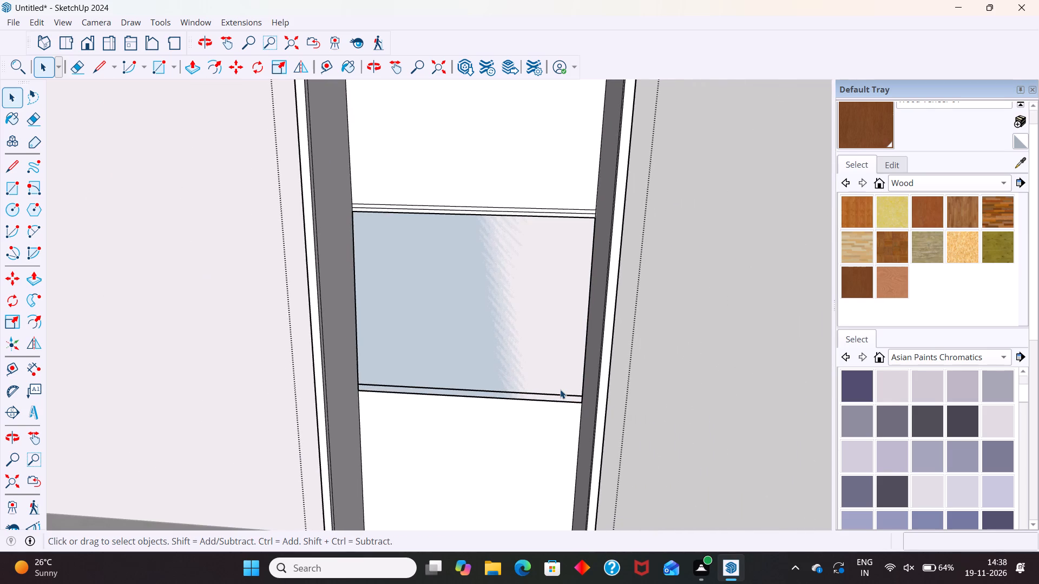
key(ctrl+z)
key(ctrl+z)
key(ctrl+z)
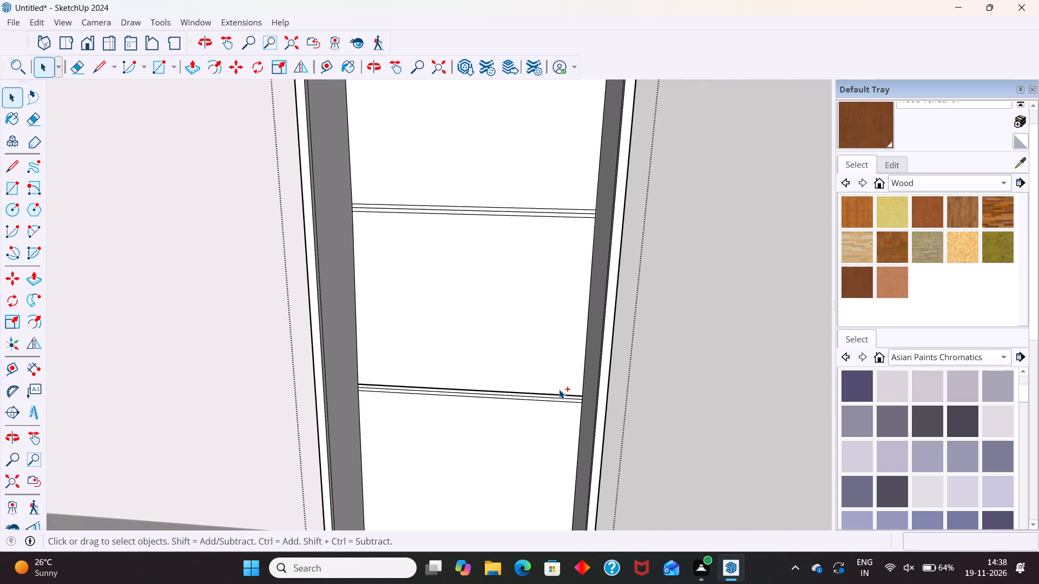
Undo the earlier line copies above and below the two lower shelf division lines.
key(ctrl+z)
key(ctrl+z)
key(ctrl+z)
key(ctrl+z)
key(ctrl+z)
key(ctrl+z)
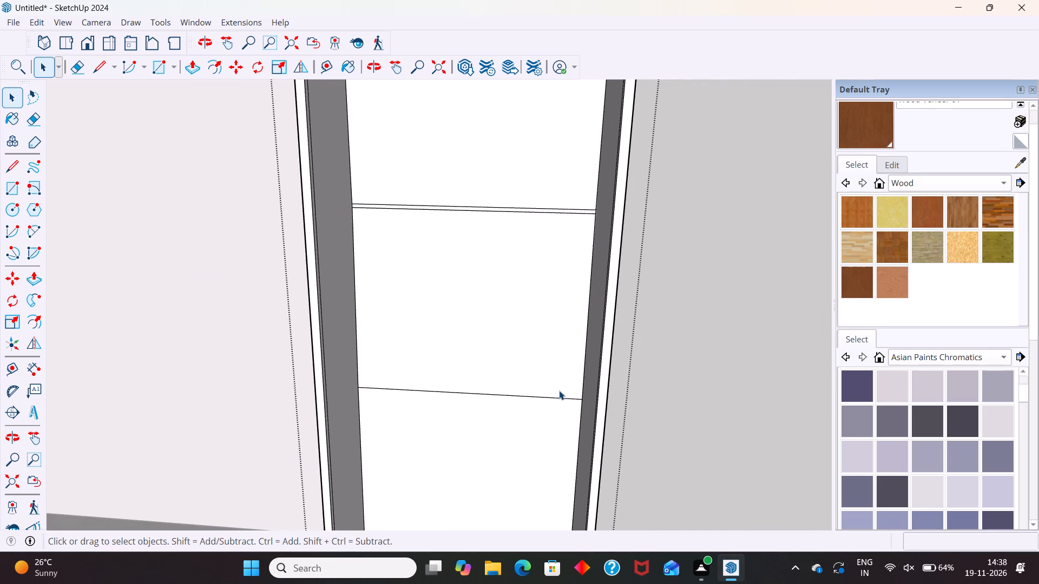
key(ctrl+z)
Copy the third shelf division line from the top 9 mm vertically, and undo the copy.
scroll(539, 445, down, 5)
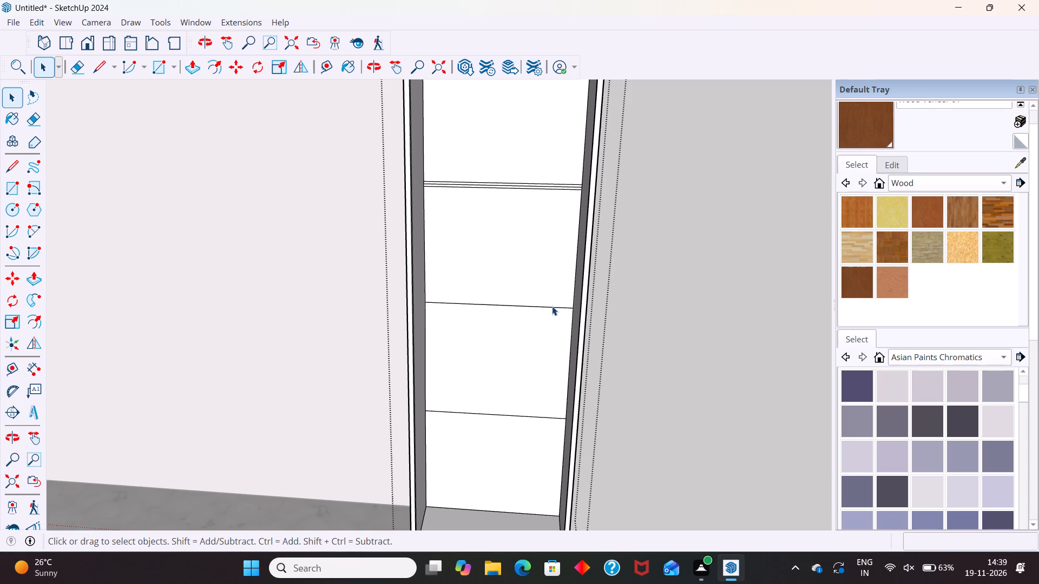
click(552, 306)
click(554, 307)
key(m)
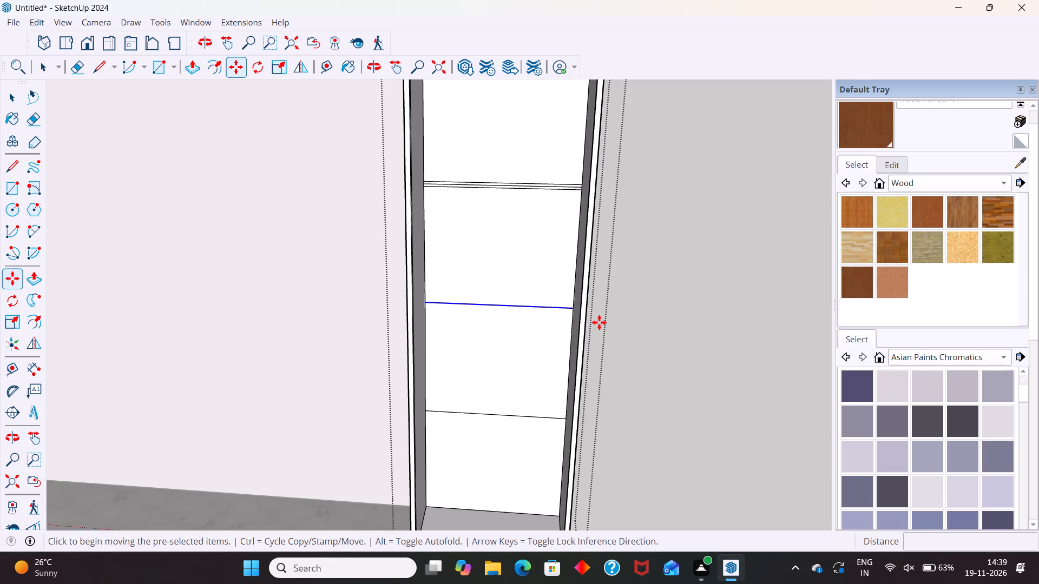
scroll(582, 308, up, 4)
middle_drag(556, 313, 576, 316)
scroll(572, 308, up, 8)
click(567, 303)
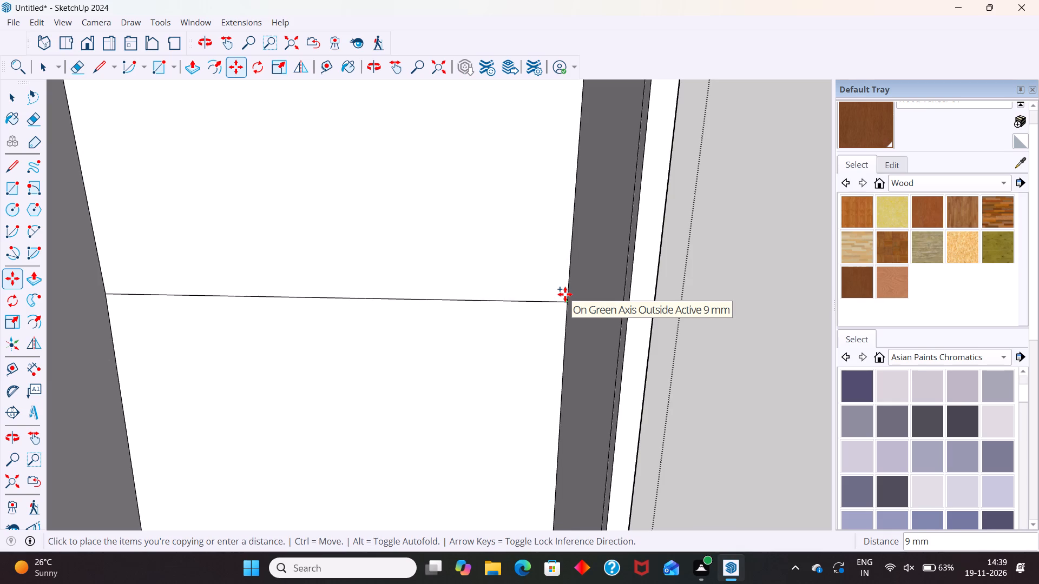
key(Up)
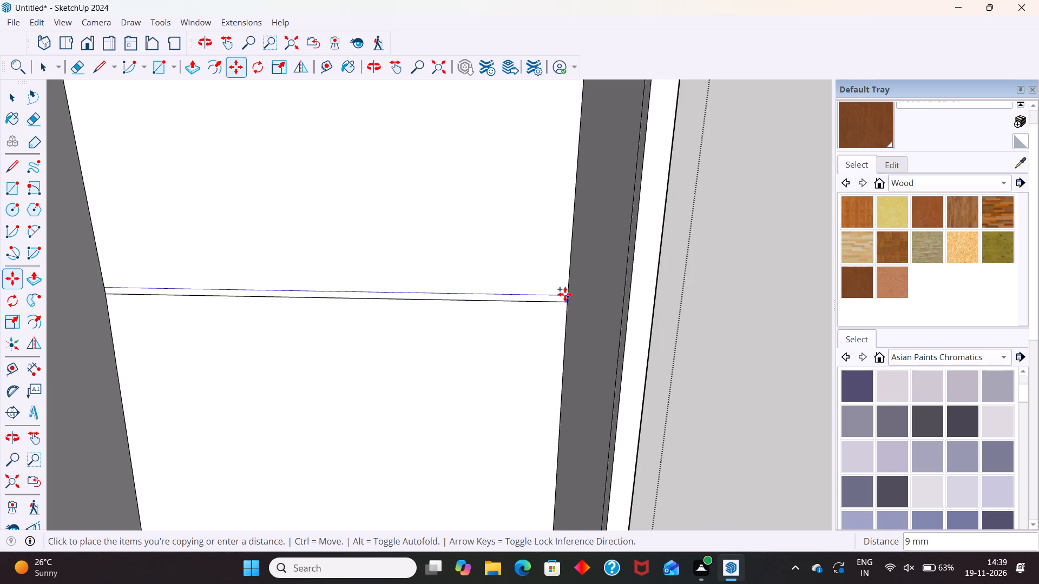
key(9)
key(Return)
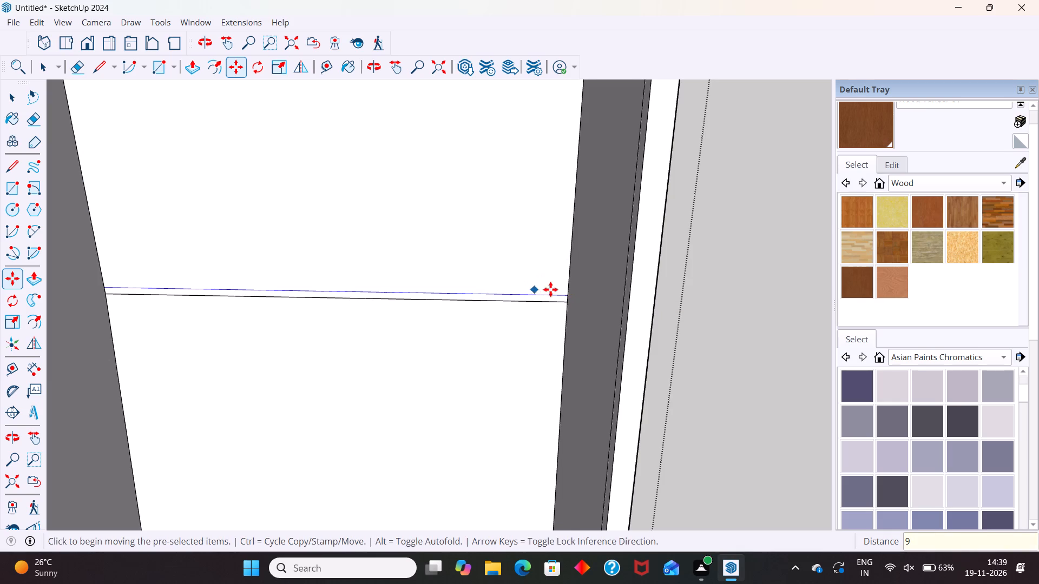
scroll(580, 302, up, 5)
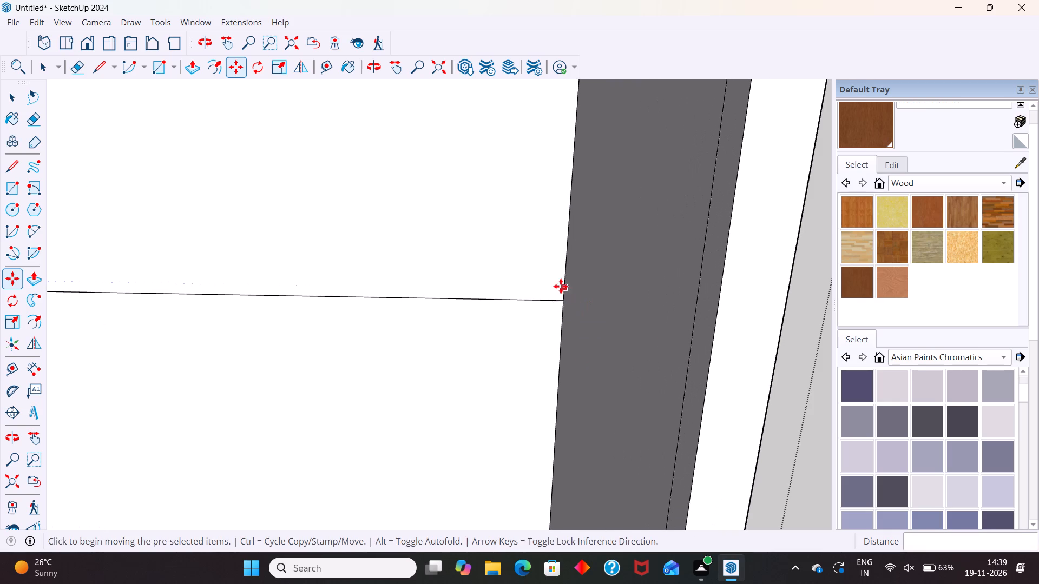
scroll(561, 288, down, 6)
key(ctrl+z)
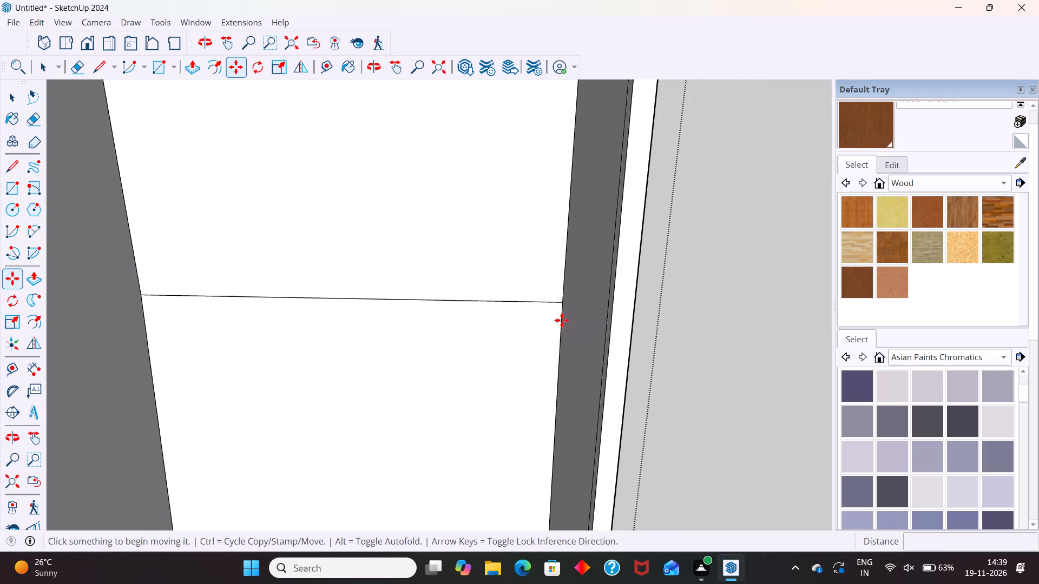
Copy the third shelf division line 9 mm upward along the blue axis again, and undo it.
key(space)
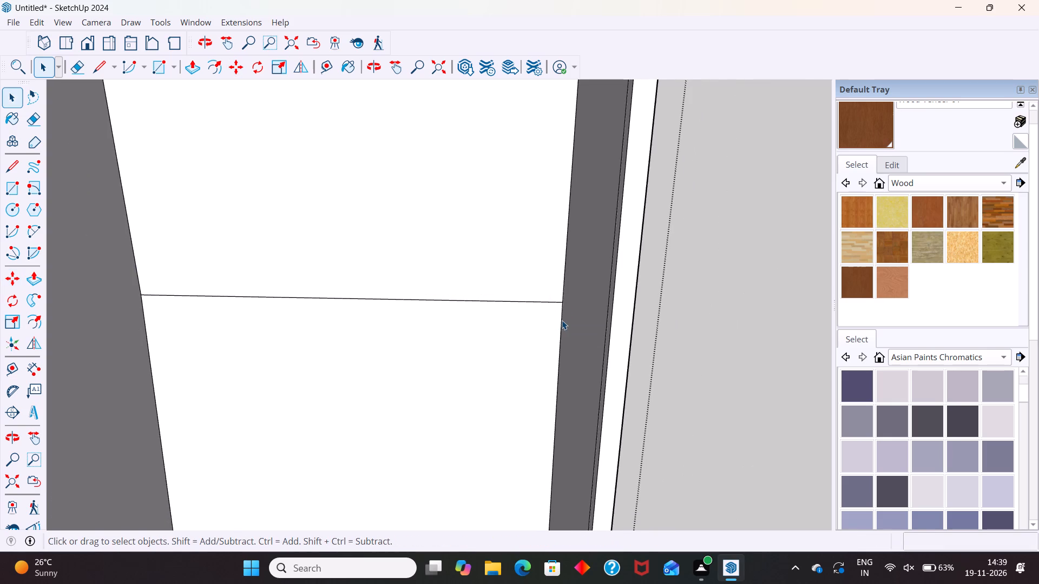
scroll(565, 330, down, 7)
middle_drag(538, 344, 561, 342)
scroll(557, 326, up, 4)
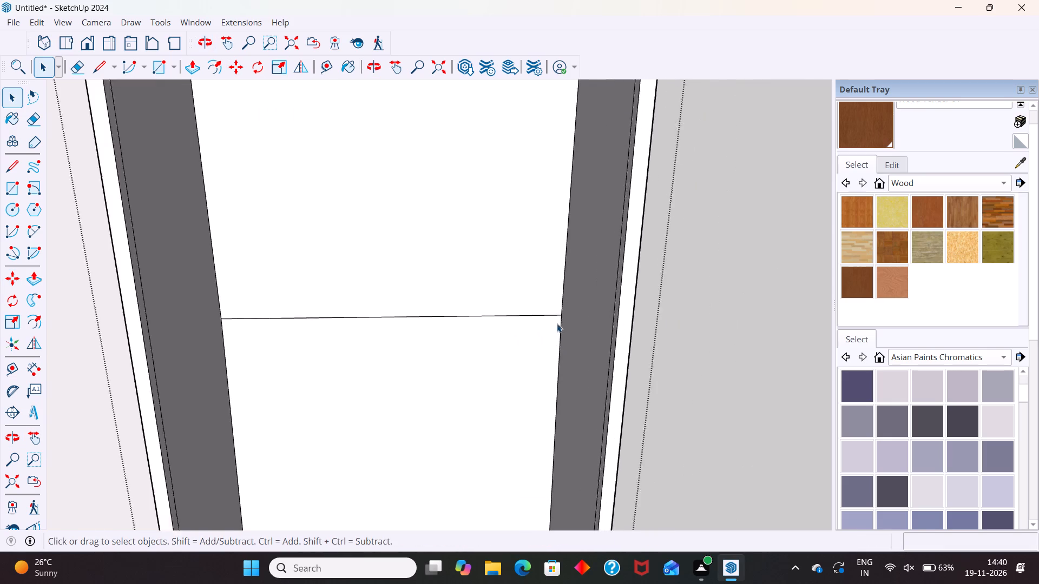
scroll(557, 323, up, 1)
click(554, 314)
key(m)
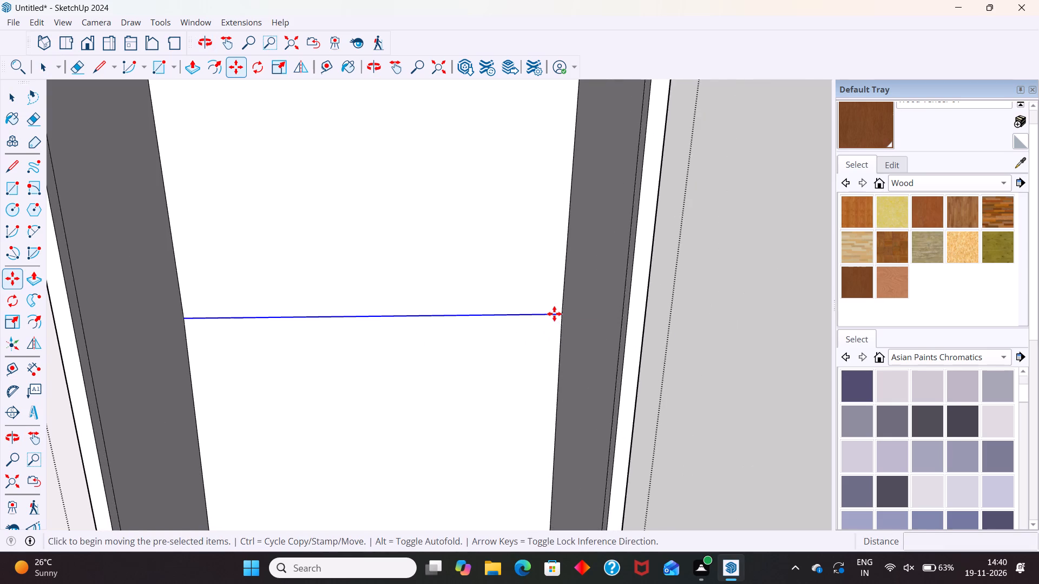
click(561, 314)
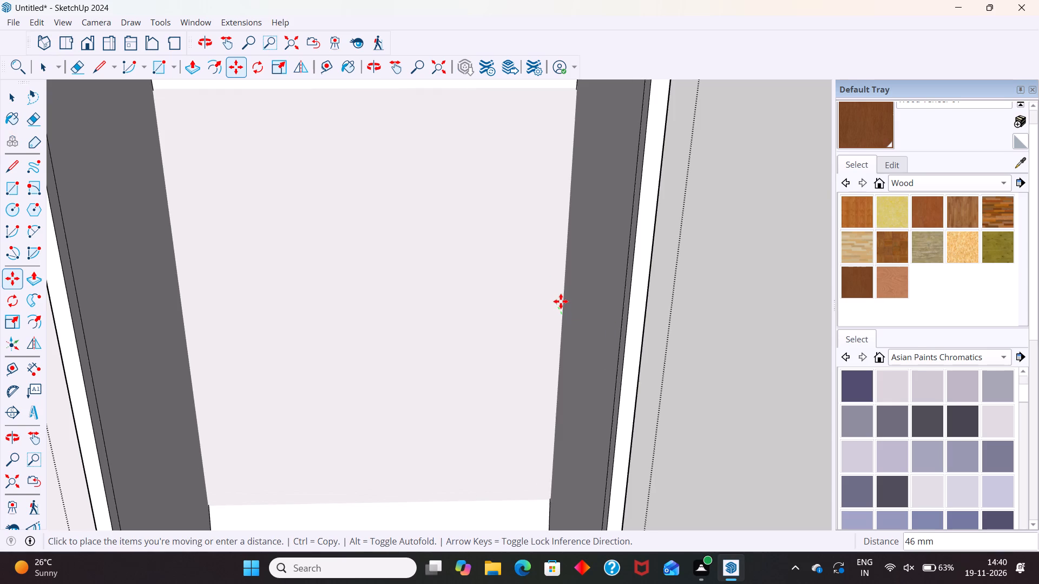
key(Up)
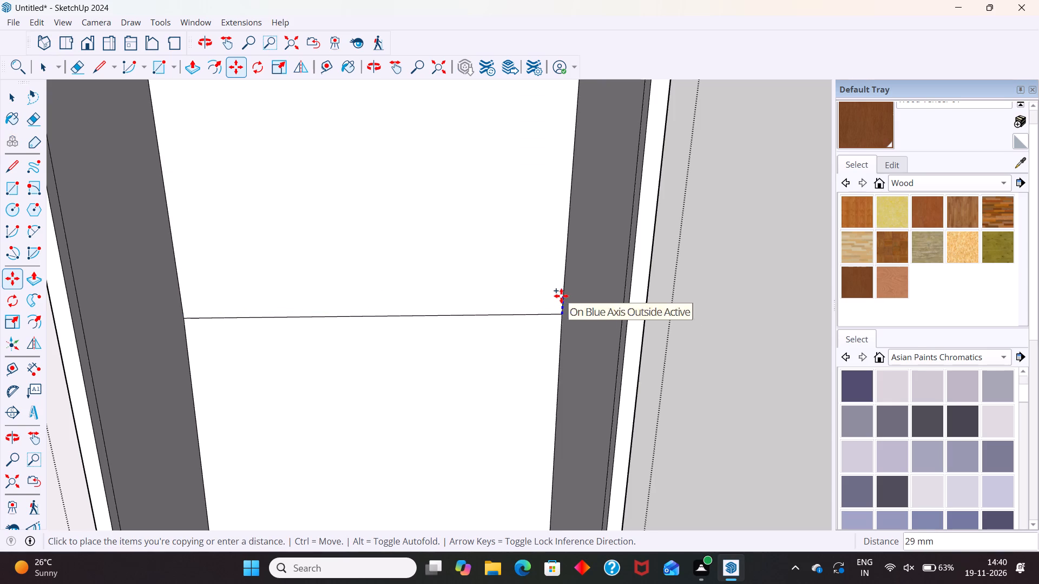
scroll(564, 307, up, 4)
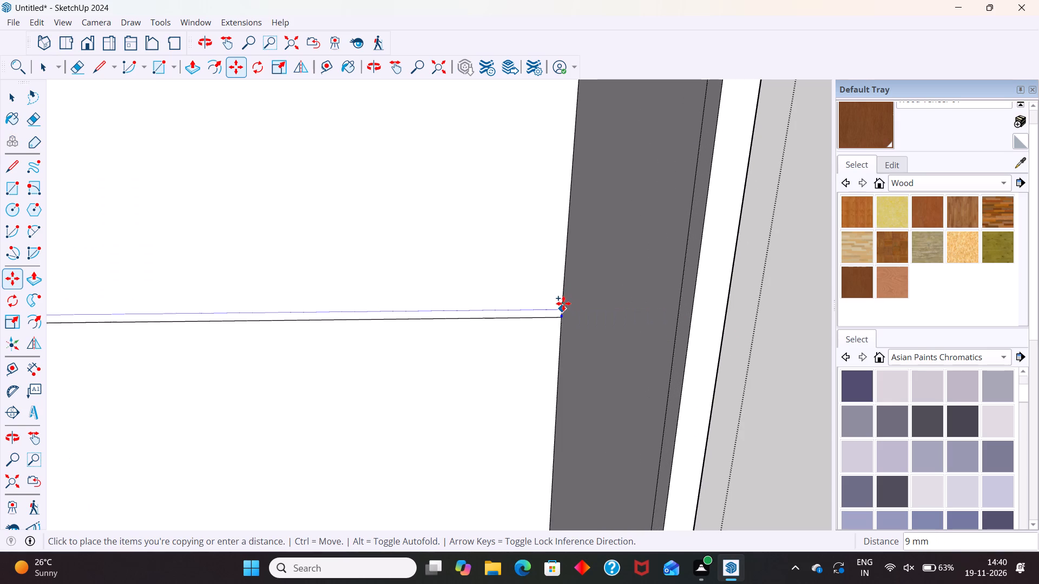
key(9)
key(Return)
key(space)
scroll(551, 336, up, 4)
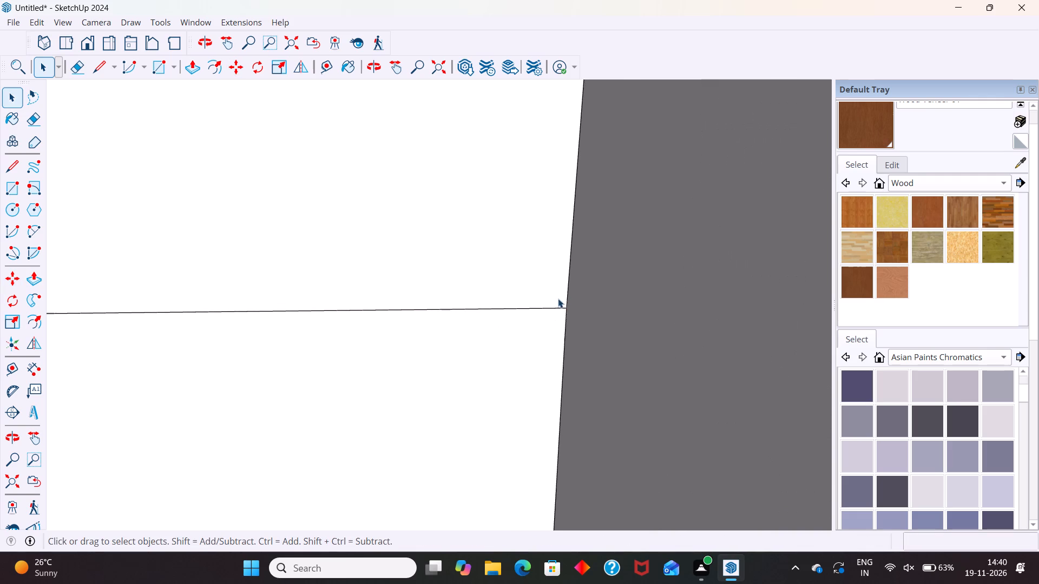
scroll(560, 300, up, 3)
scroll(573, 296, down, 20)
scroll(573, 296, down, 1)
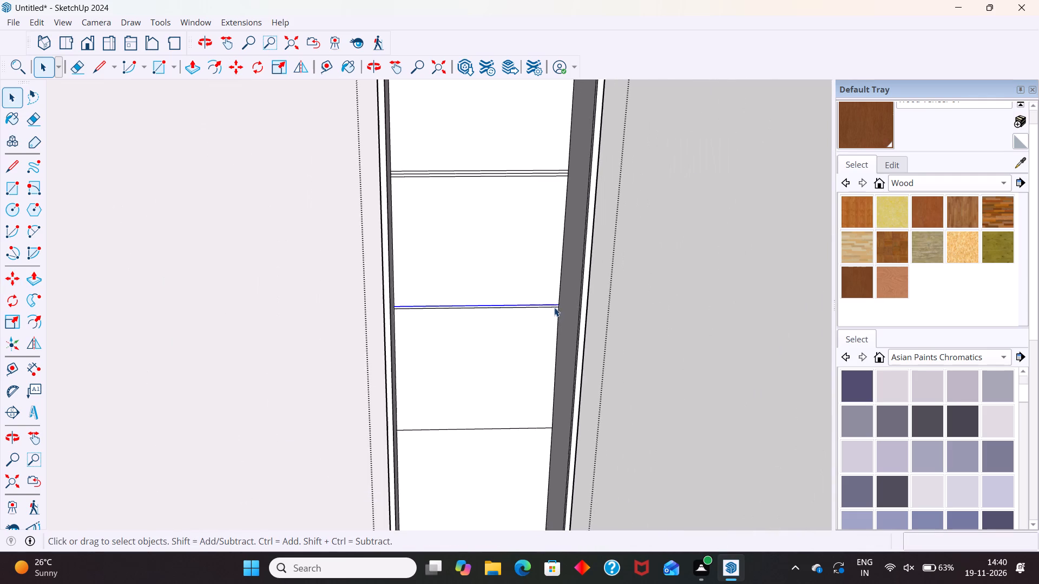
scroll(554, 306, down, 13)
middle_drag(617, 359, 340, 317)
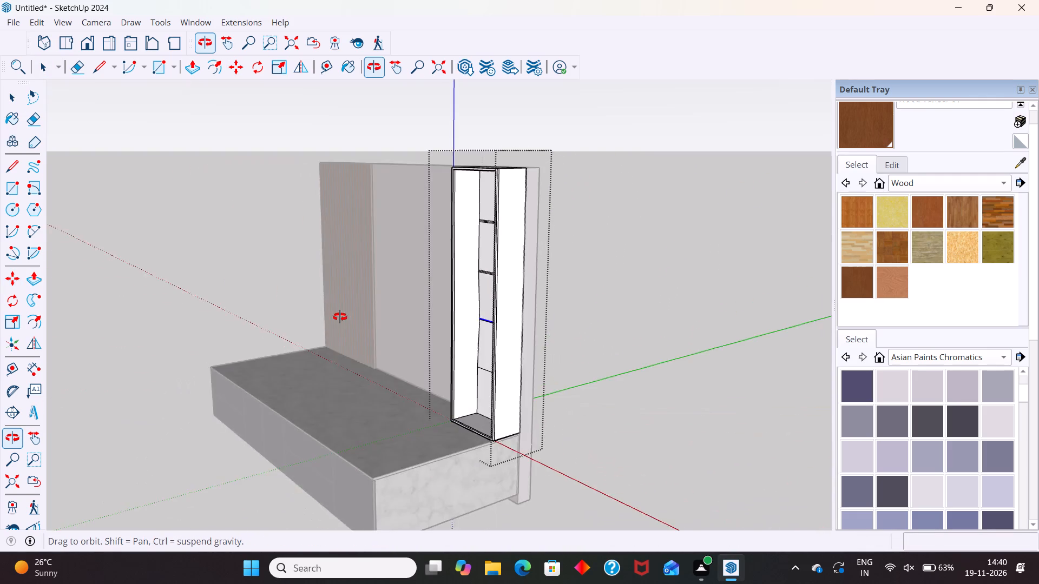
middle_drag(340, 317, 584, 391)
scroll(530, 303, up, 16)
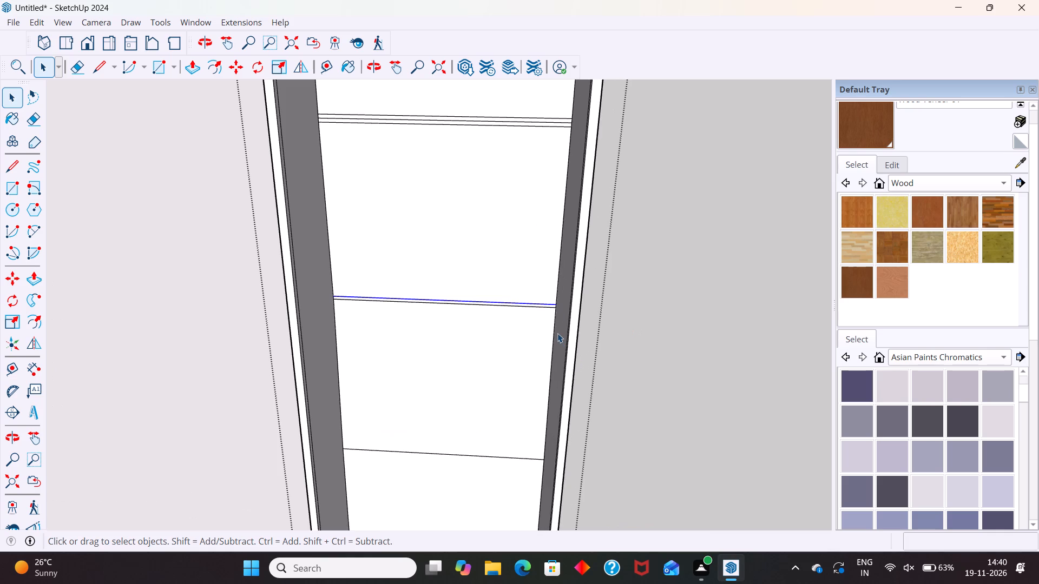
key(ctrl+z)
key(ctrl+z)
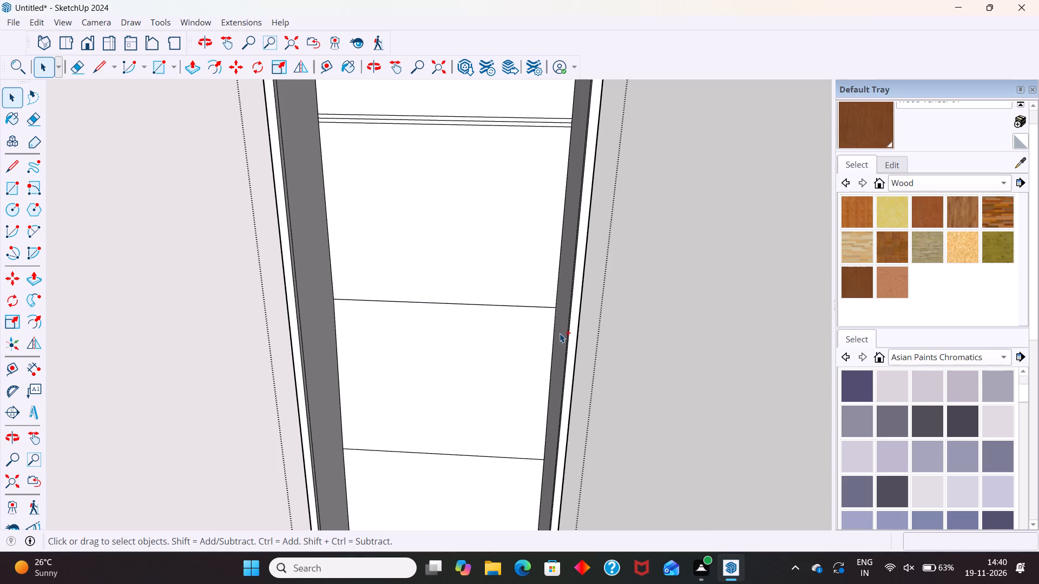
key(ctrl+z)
Delete the middle line from each of the two upper three-line shelf divisions on the cabinet's back panel.
scroll(529, 152, down, 6)
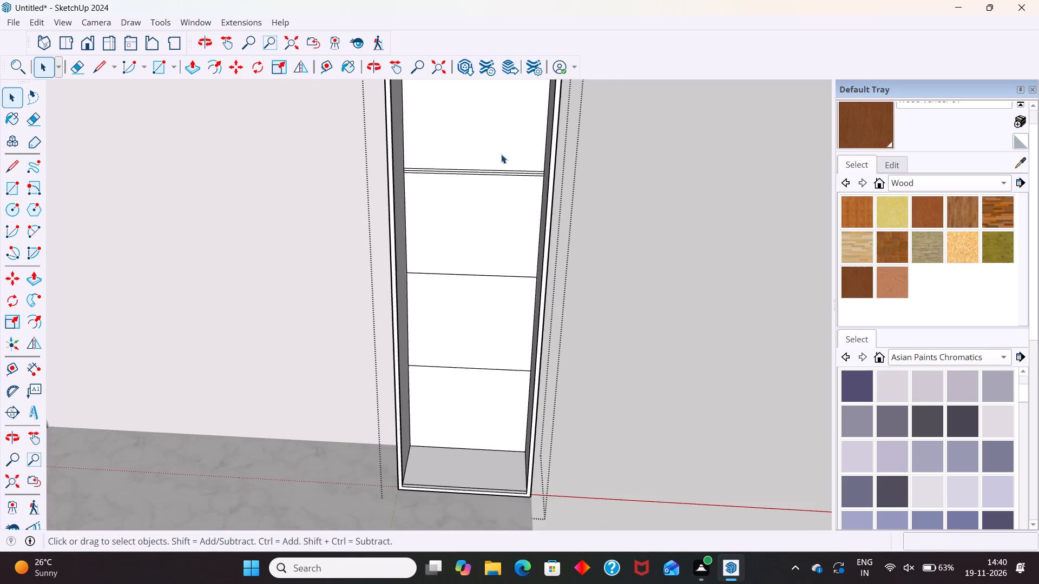
scroll(503, 138, up, 4)
scroll(505, 417, down, 12)
scroll(545, 278, up, 16)
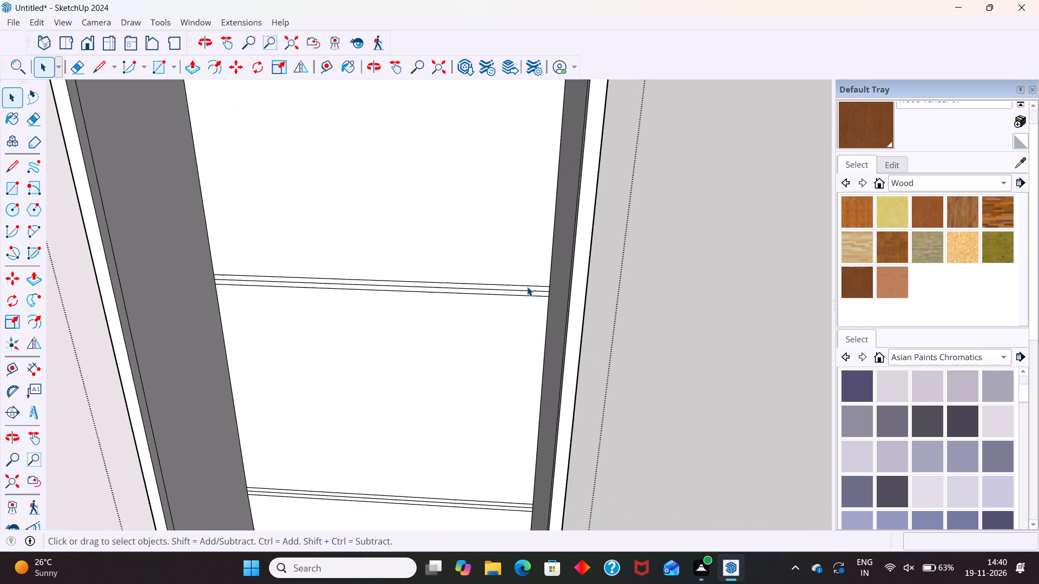
click(529, 289)
click(529, 290)
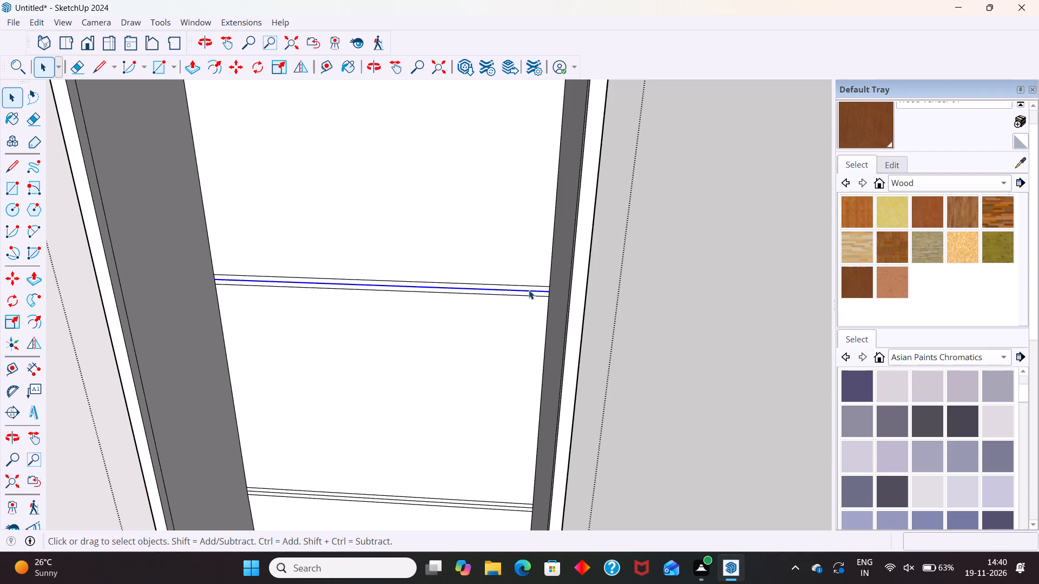
key(Delete)
scroll(505, 510, up, 2)
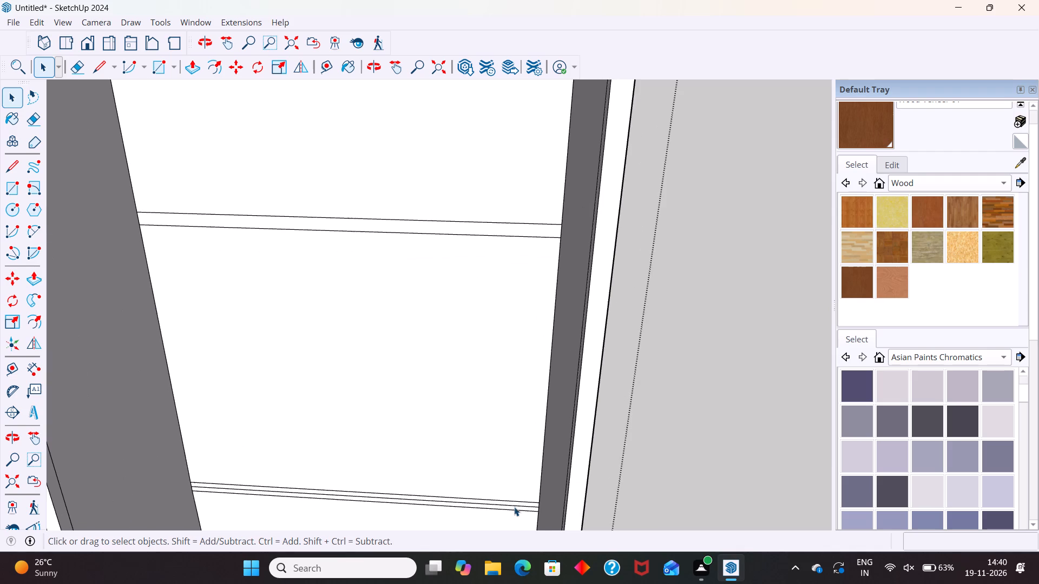
click(516, 505)
key(Delete)
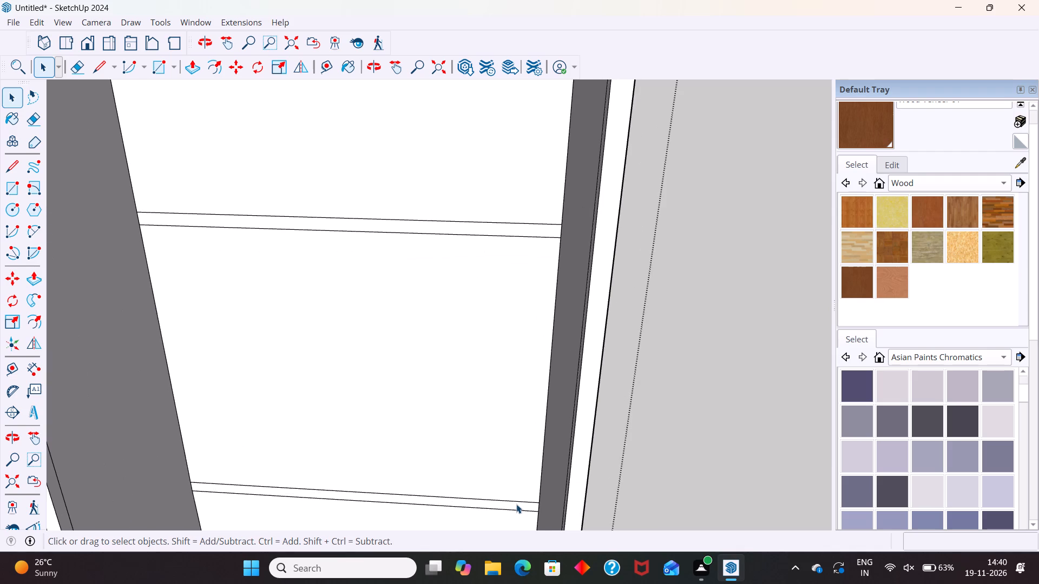
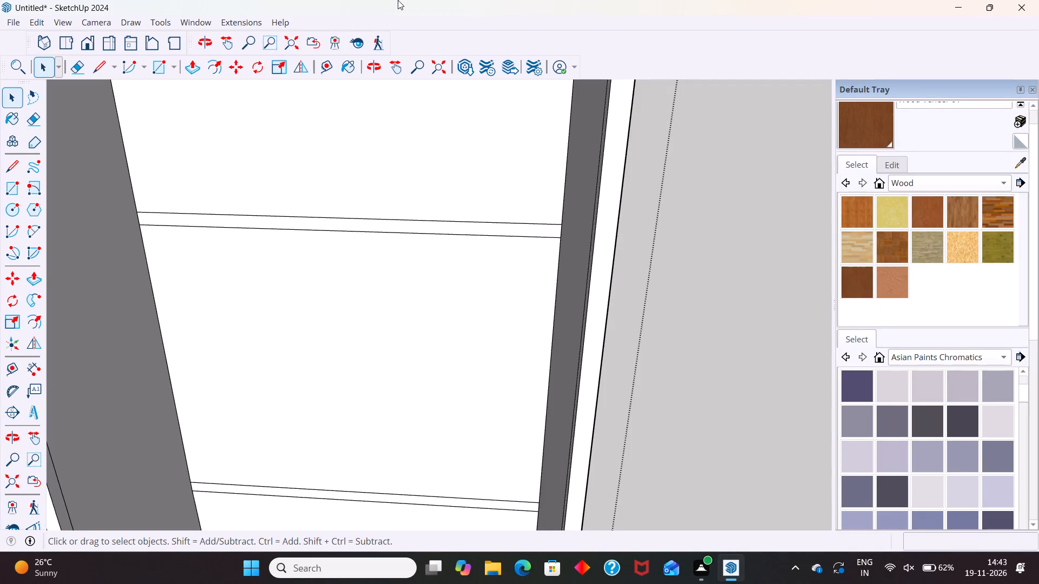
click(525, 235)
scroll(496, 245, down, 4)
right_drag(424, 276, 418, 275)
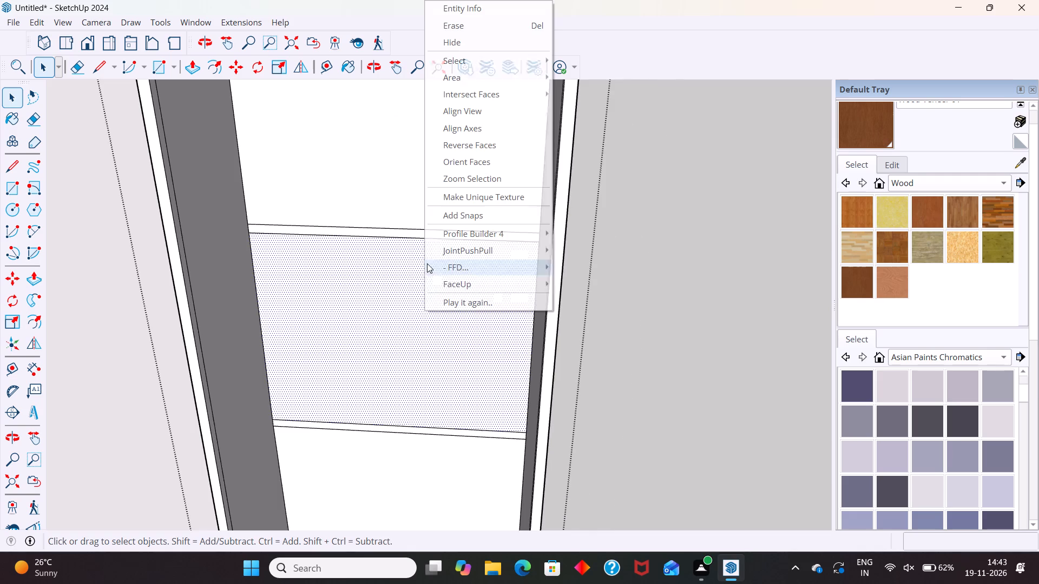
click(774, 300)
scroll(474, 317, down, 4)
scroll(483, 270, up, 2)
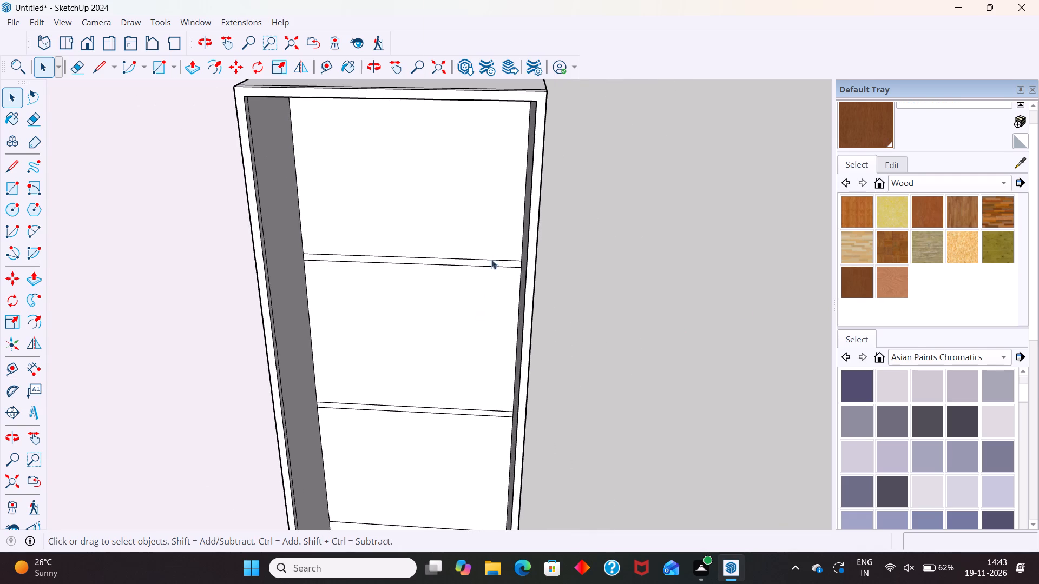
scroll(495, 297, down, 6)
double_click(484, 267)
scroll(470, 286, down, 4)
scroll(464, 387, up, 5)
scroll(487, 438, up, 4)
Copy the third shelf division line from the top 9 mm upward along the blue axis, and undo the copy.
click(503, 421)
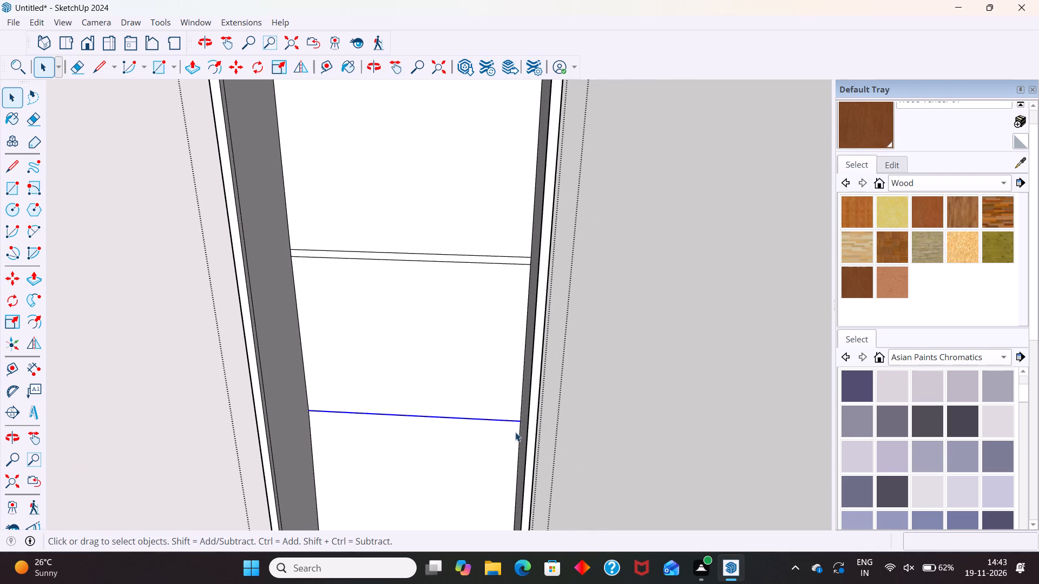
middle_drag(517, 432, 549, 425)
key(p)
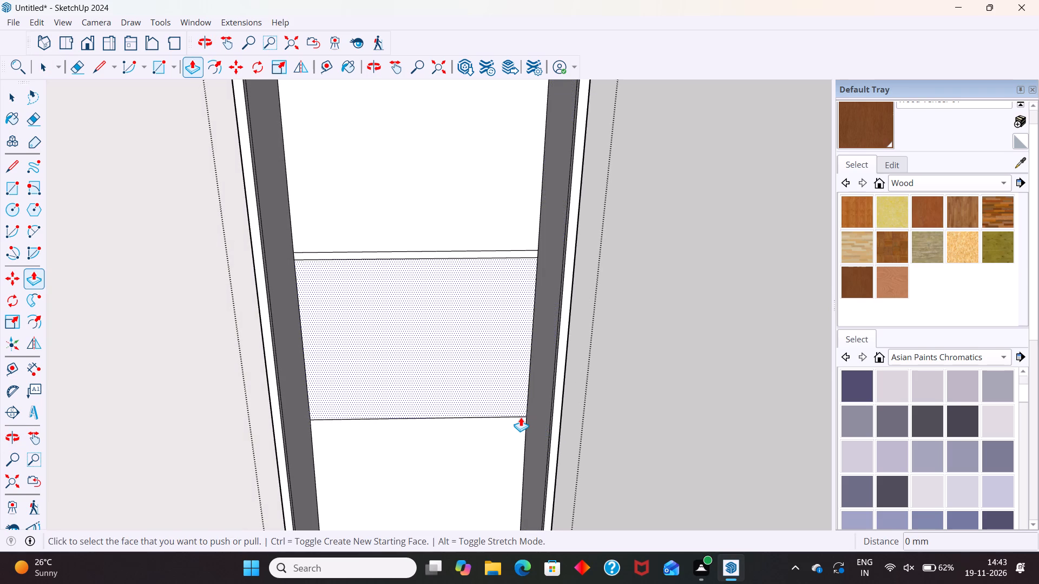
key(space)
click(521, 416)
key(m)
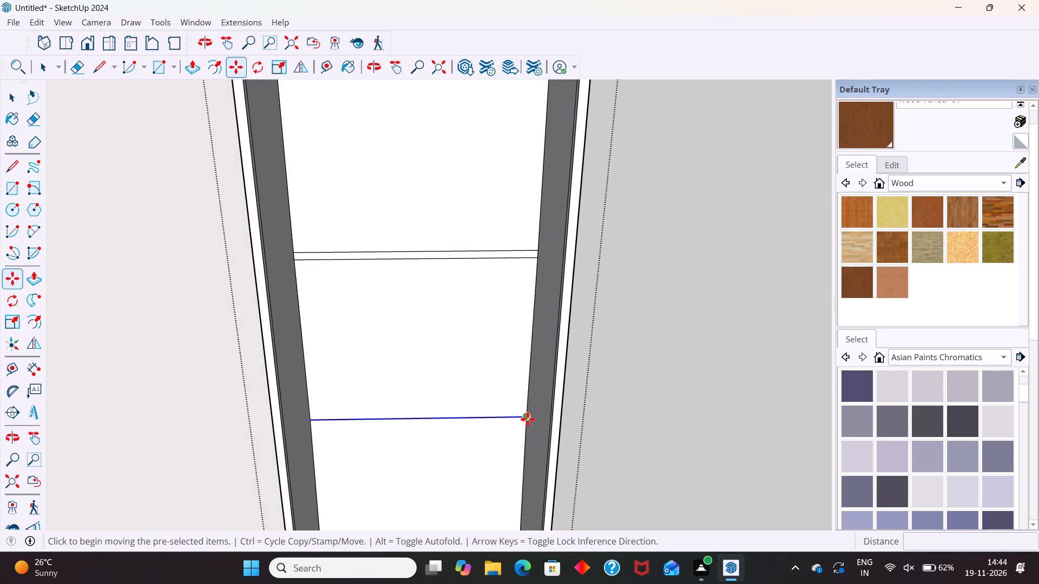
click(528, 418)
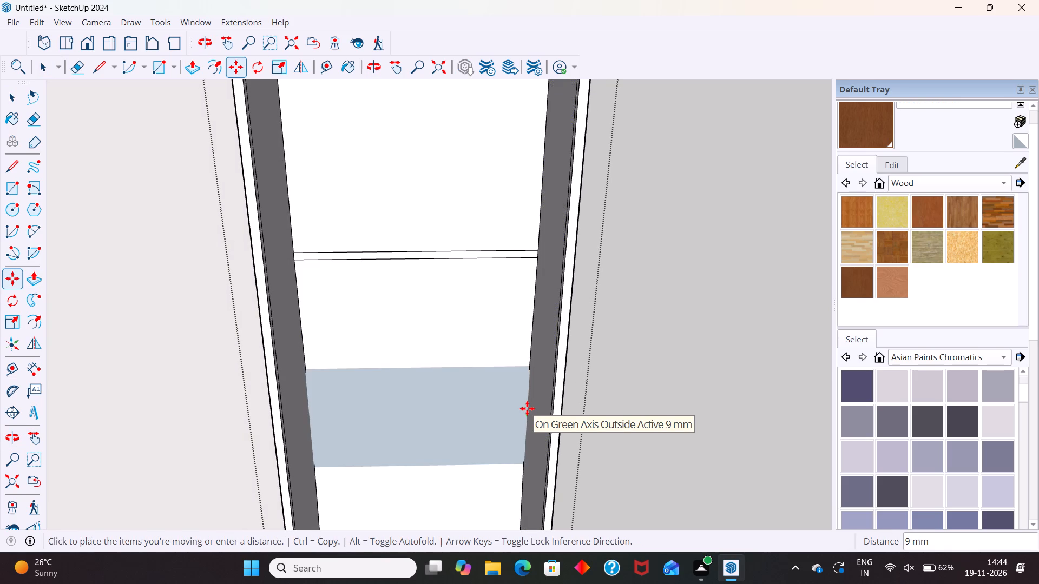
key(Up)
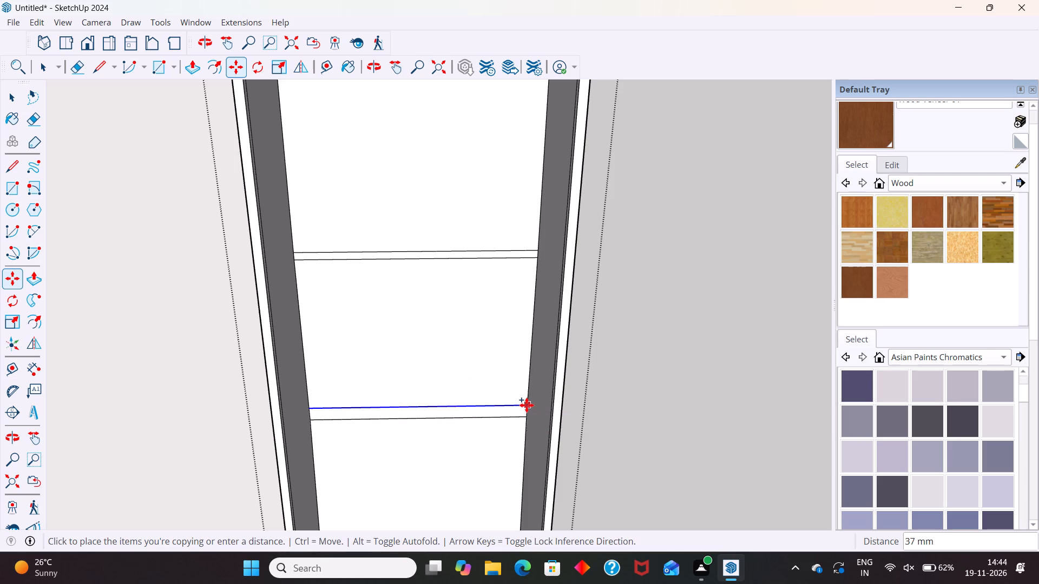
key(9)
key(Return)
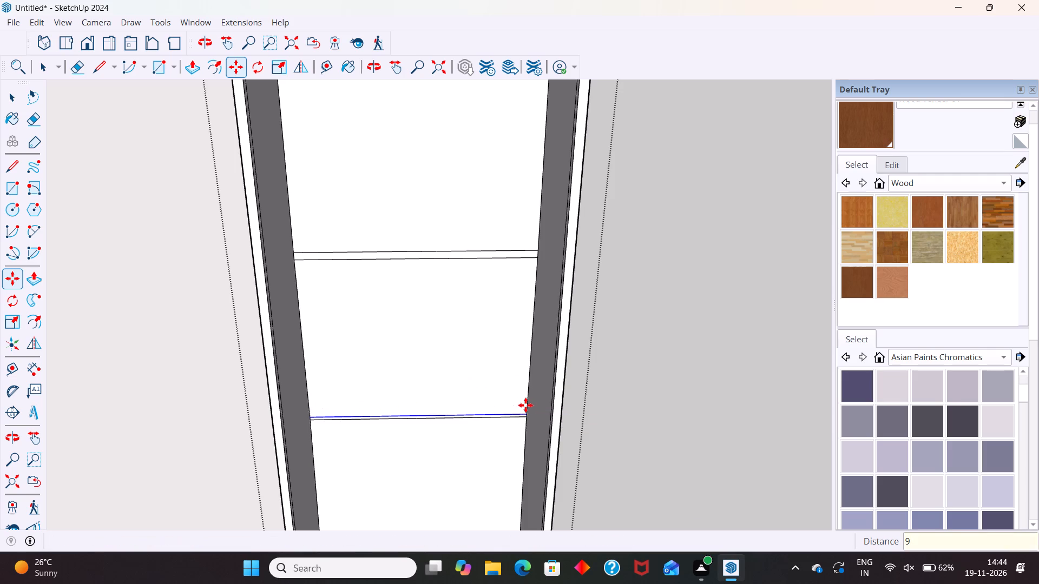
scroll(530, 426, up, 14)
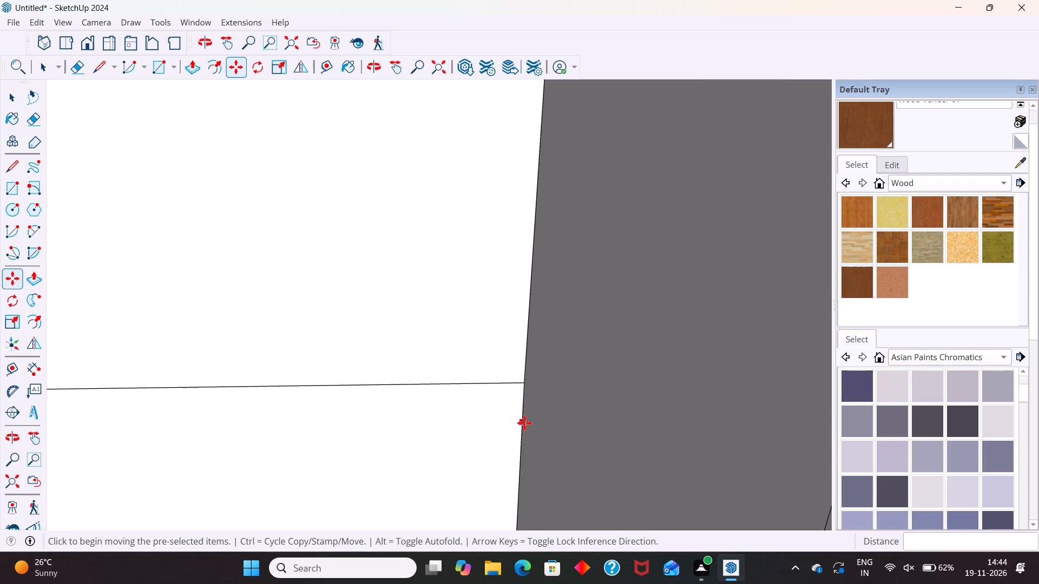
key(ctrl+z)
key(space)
Push/Pull the topmost shelf thickness strip about 282 mm out from the cabinet's back panel toward its front edge.
scroll(478, 389, down, 10)
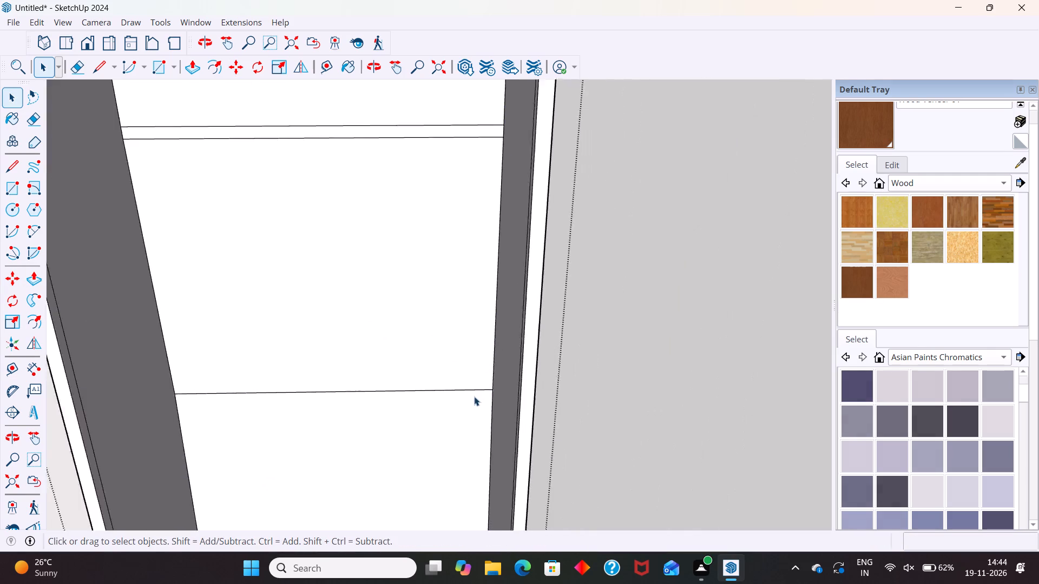
scroll(474, 396, down, 10)
click(587, 344)
scroll(477, 179, up, 3)
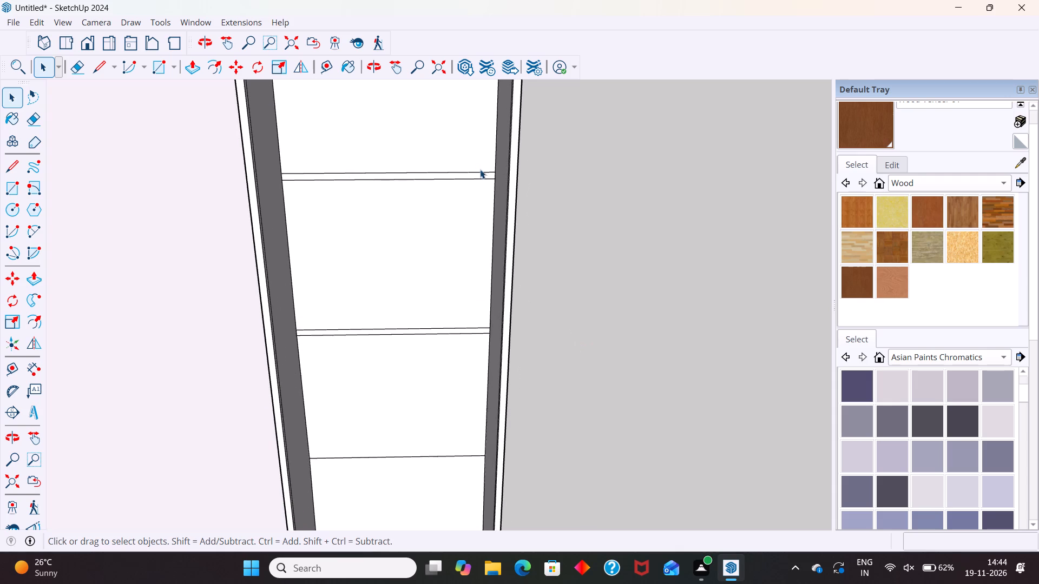
triple_click(481, 176)
click(481, 176)
click(481, 176)
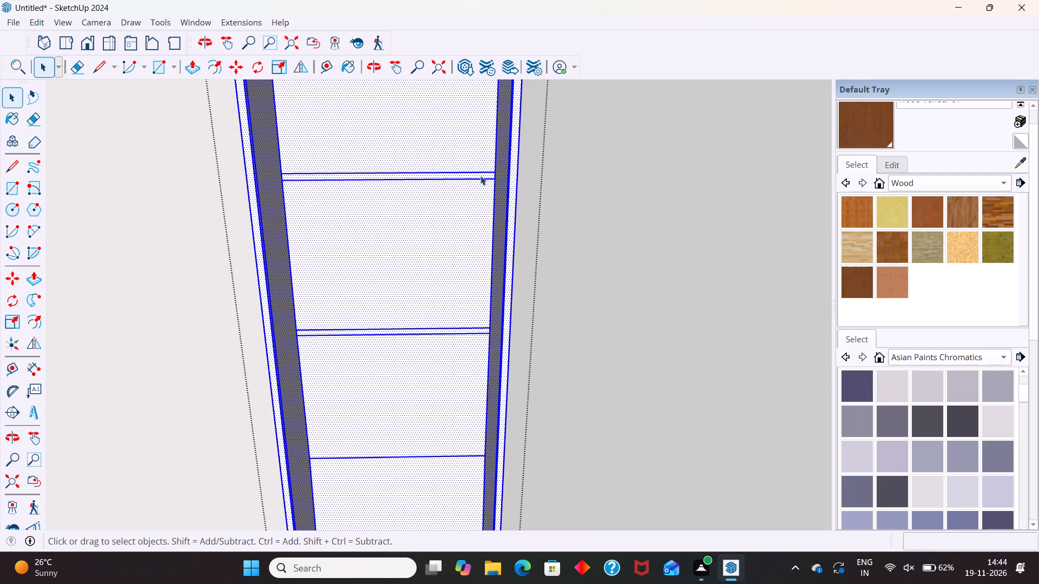
scroll(491, 243, down, 4)
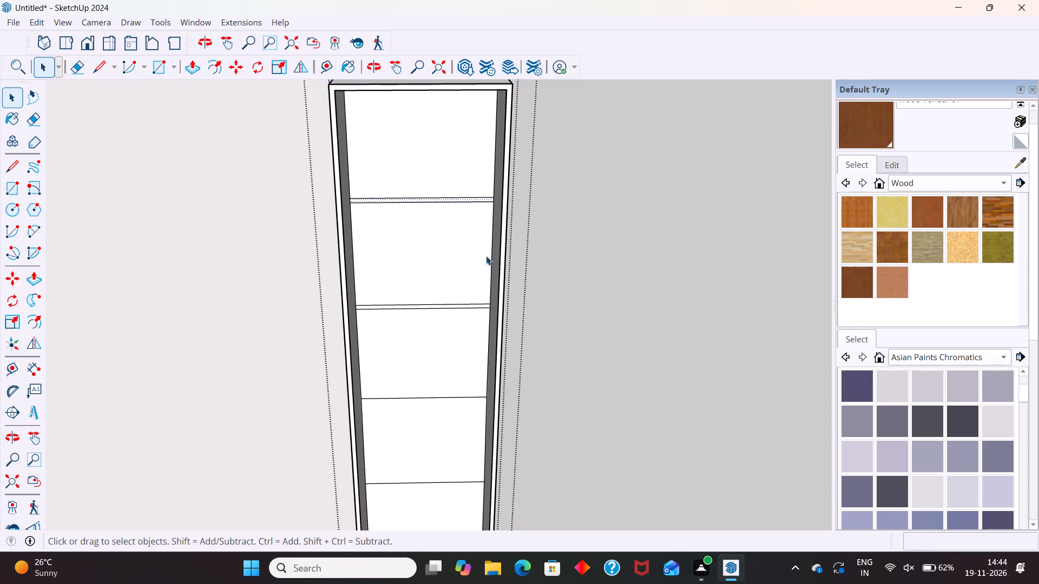
key(p)
click(480, 201)
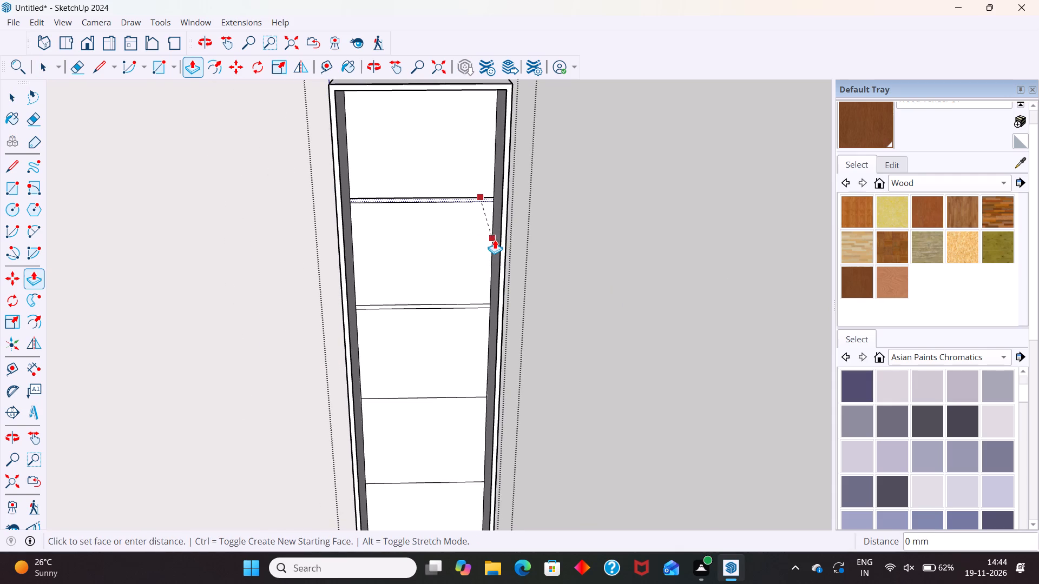
click(500, 260)
middle_drag(475, 273, 347, 293)
scroll(397, 216, up, 8)
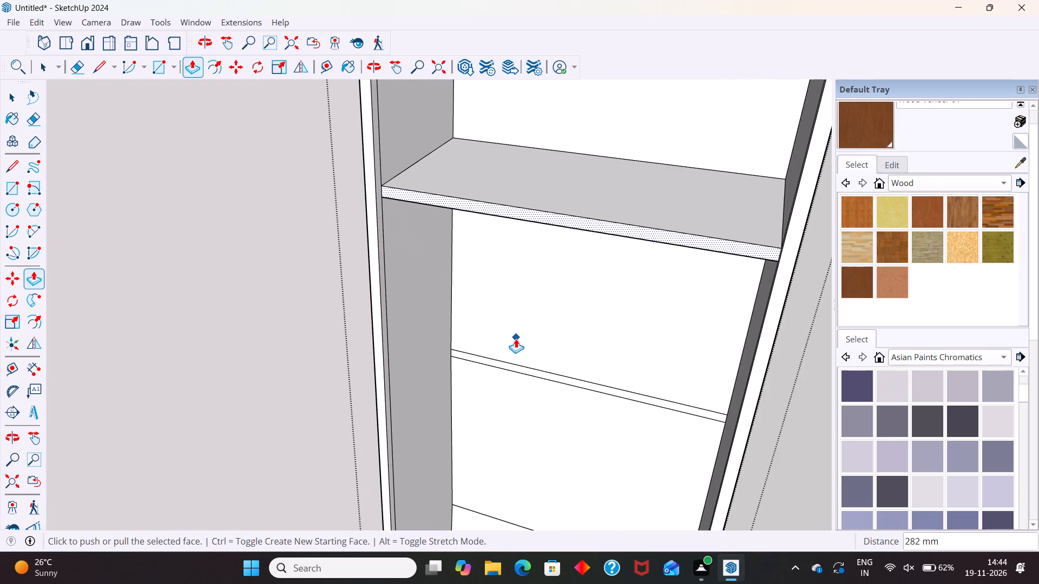
key(Escape)
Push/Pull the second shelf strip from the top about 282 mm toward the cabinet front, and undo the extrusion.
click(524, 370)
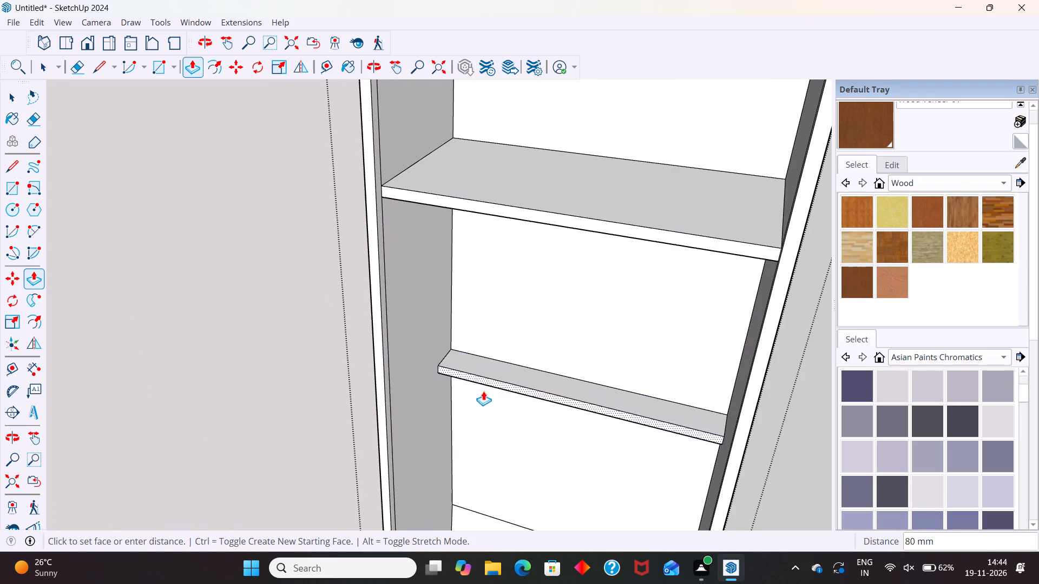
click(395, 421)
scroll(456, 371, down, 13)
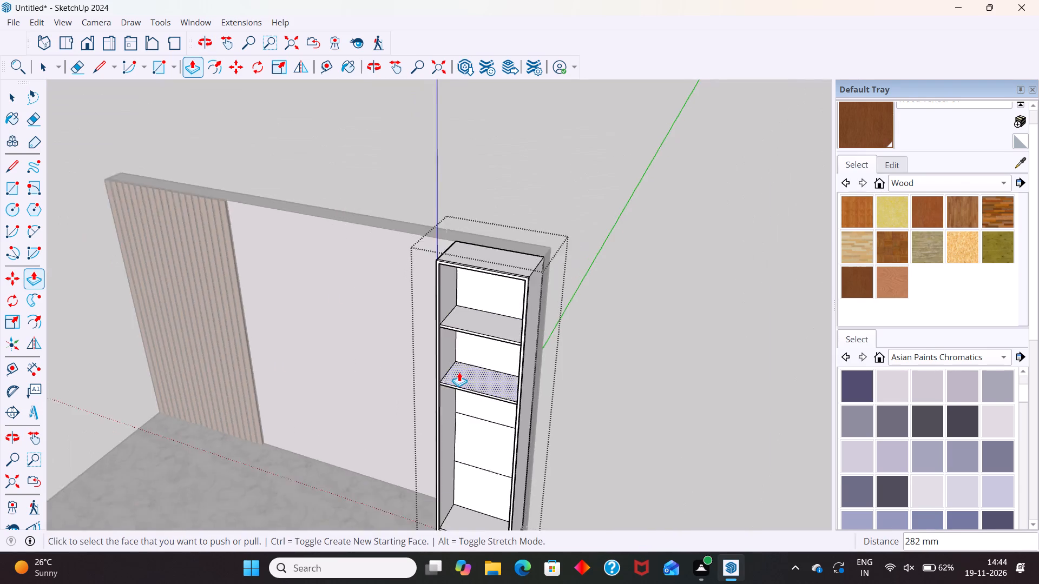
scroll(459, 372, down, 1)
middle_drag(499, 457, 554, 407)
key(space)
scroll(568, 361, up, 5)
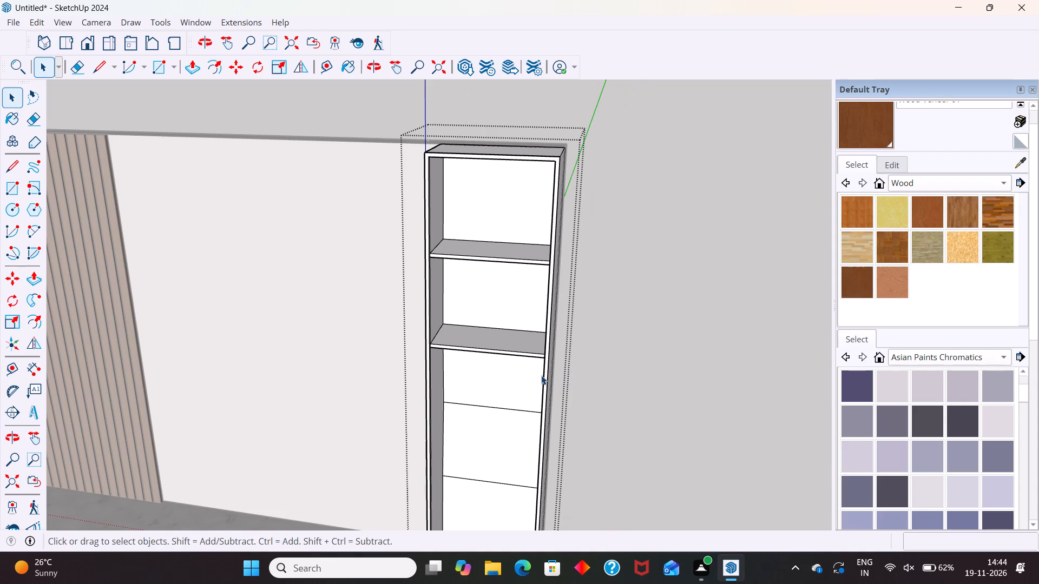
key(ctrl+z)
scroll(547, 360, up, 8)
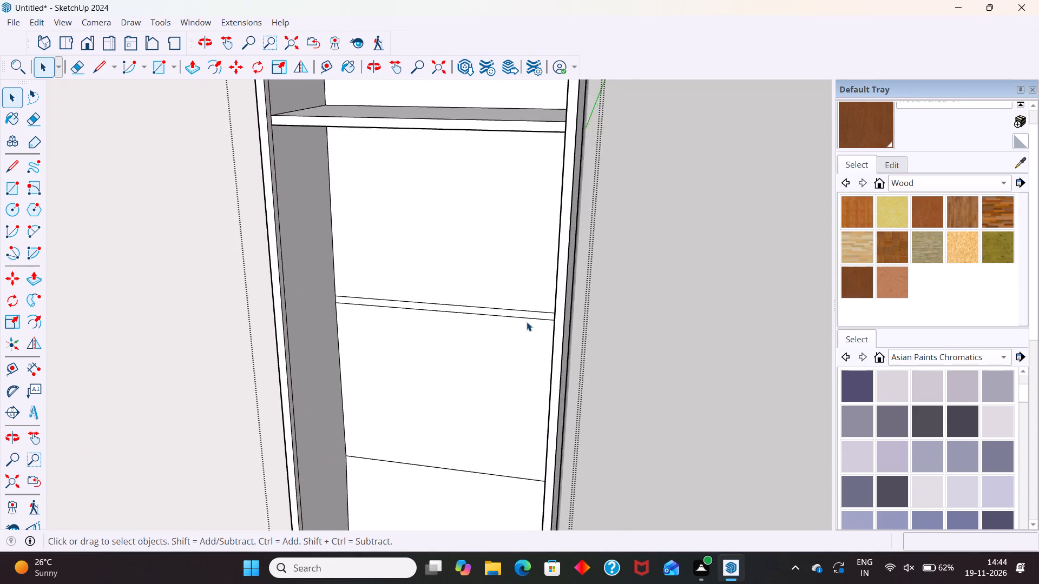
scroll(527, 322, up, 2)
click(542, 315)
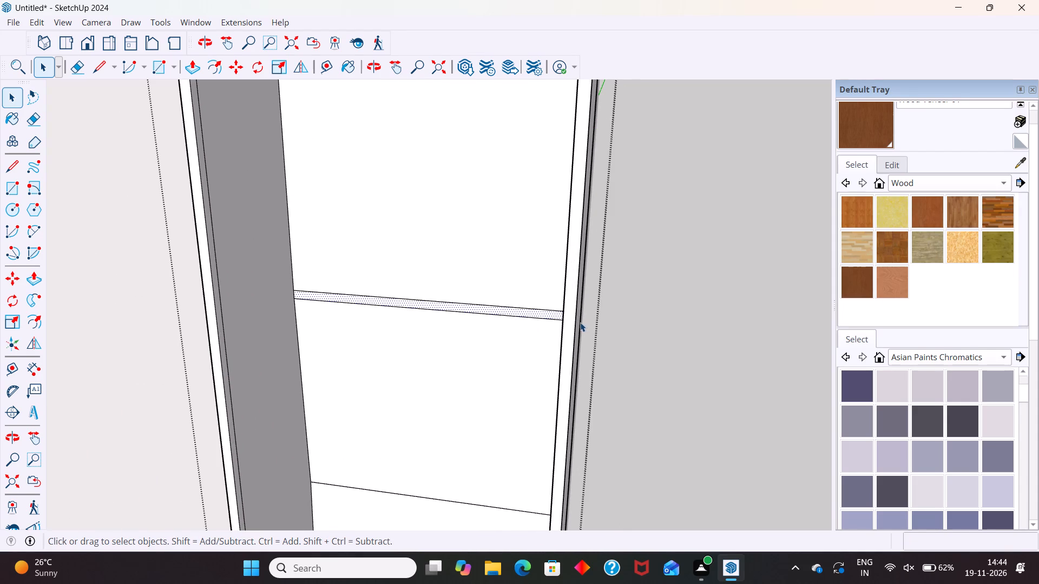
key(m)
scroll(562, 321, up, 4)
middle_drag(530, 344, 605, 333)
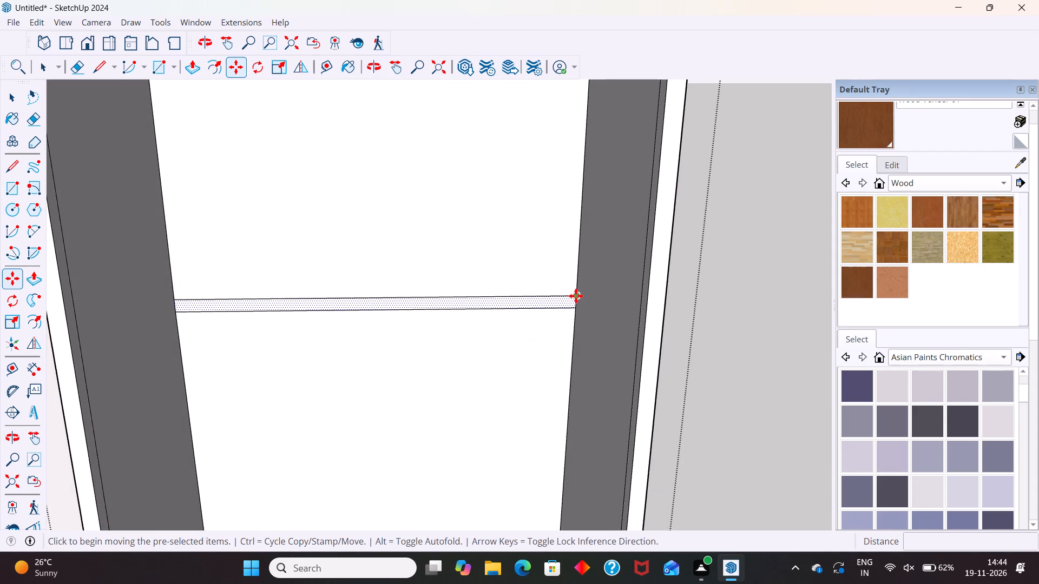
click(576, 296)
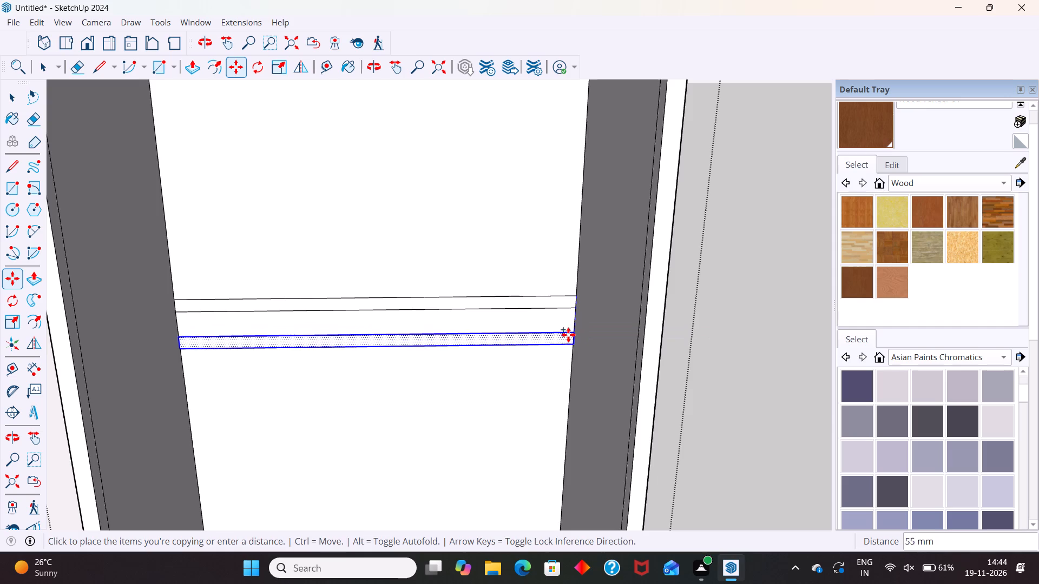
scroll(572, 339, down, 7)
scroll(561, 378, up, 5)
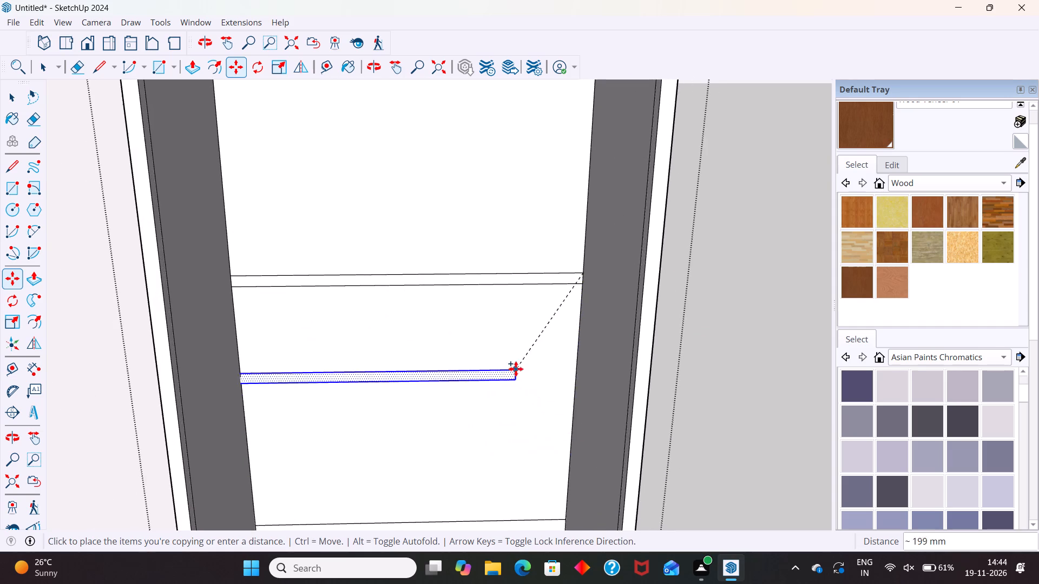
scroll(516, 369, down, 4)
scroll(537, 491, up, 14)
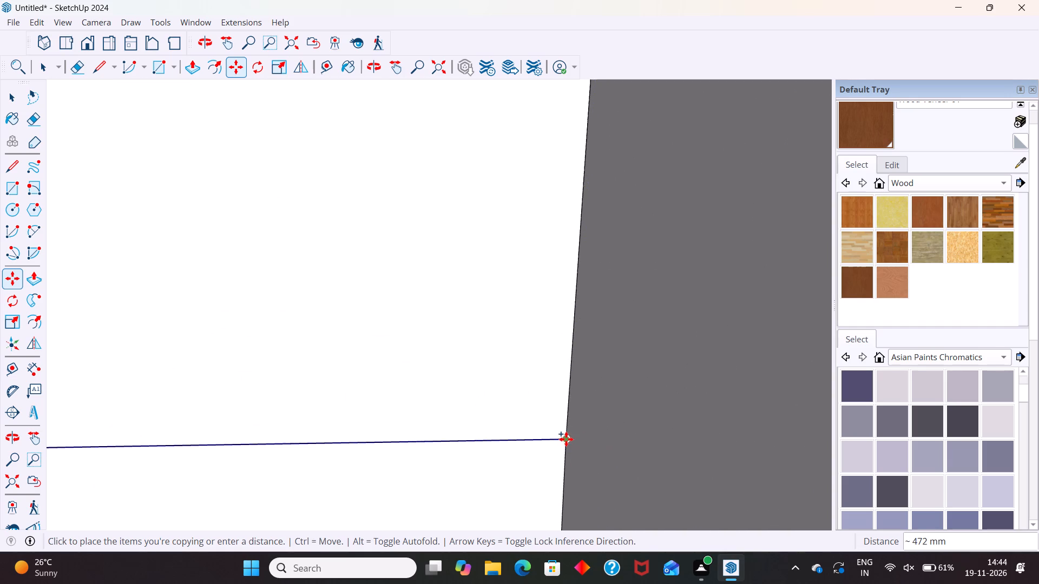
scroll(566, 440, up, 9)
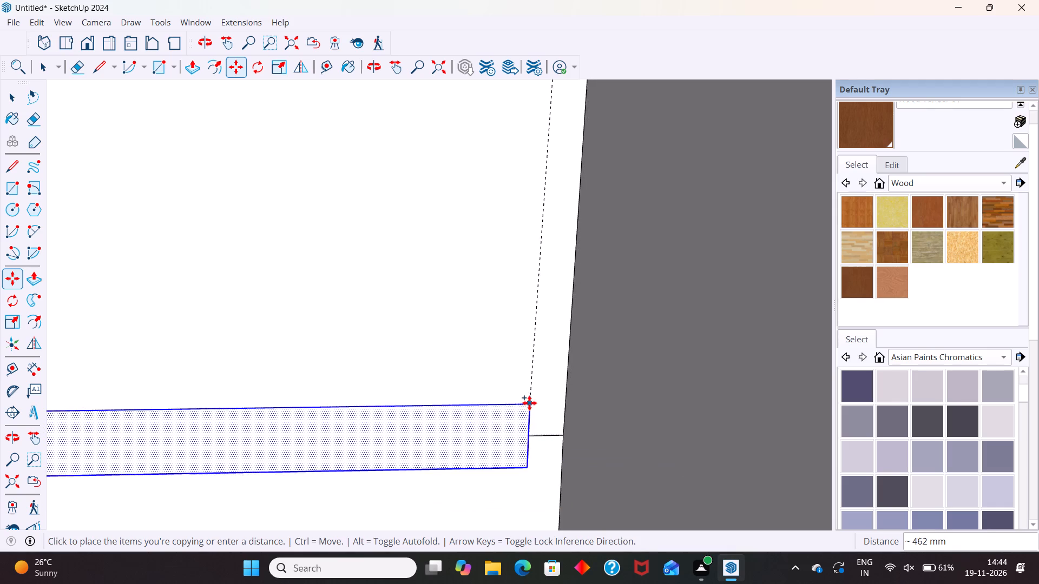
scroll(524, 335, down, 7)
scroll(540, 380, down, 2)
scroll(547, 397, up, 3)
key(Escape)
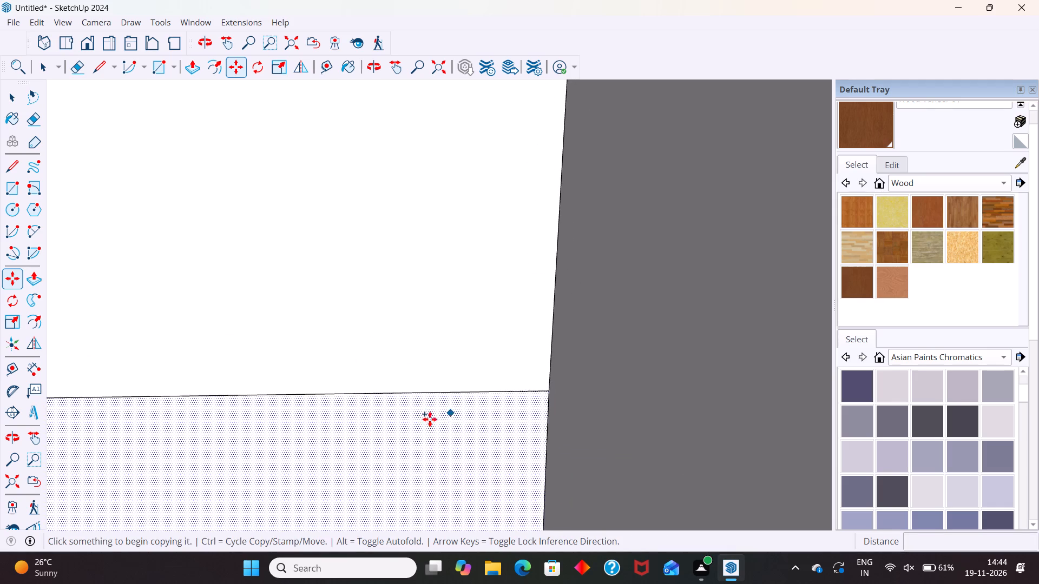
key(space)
Copy the second shelf's thickness strip about 472 mm down the back panel, aligning its top edge with the third division line.
scroll(520, 368, down, 20)
scroll(520, 368, down, 3)
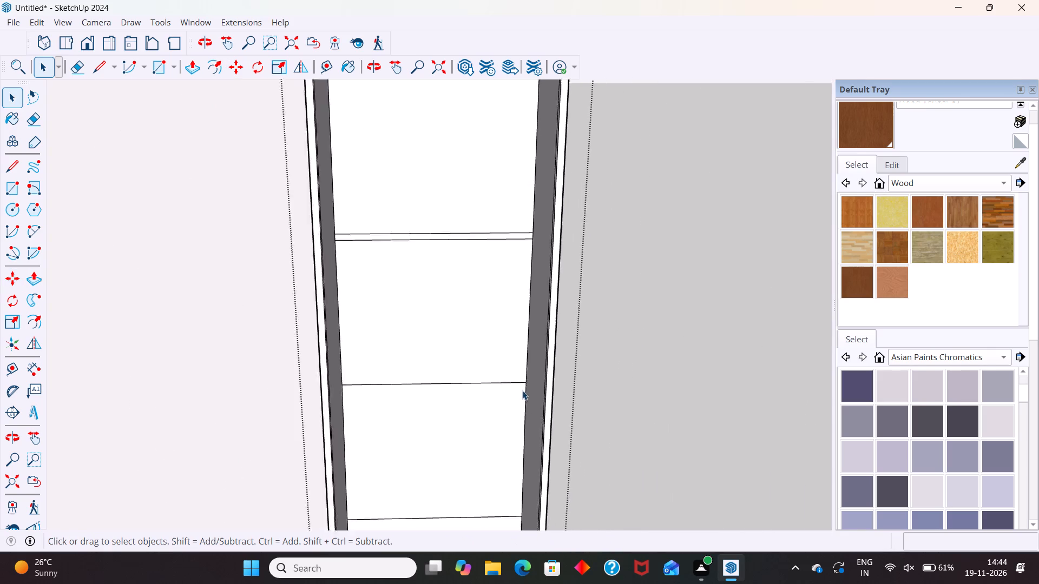
scroll(522, 390, down, 2)
middle_drag(565, 447, 484, 471)
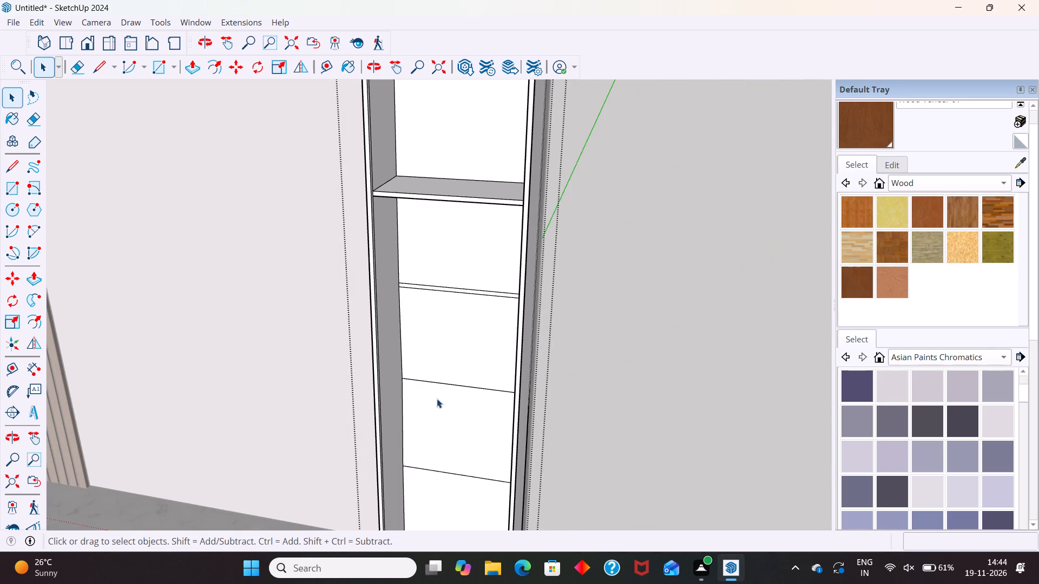
scroll(441, 321, up, 2)
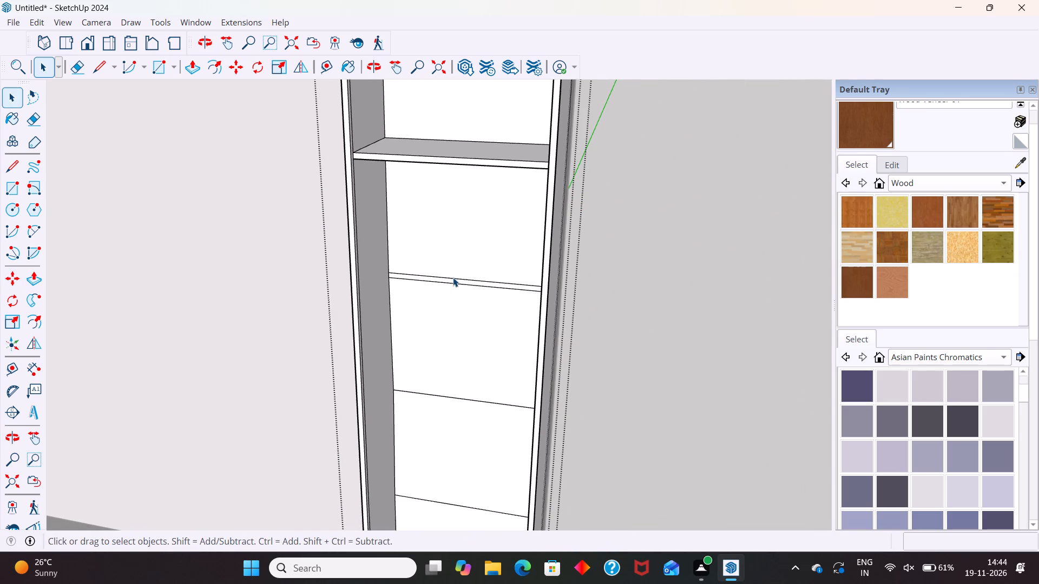
click(453, 277)
scroll(451, 281, up, 4)
click(451, 281)
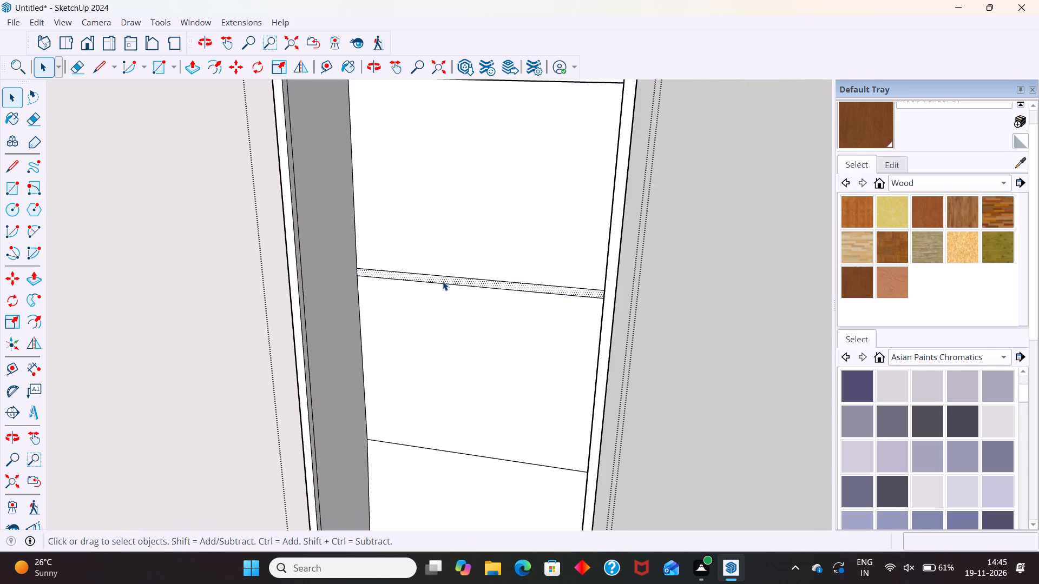
key(m)
click(356, 269)
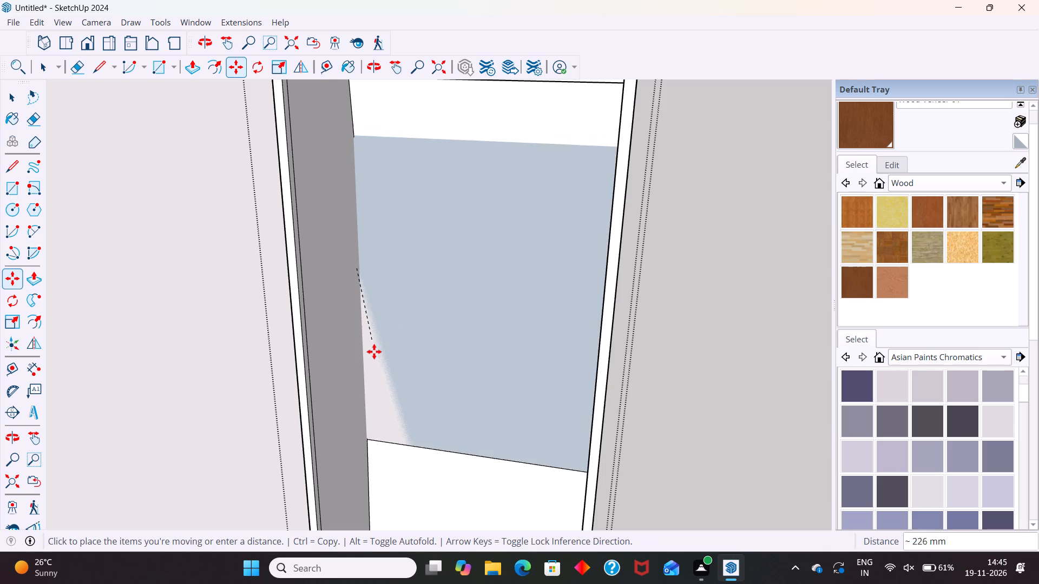
scroll(370, 448, up, 5)
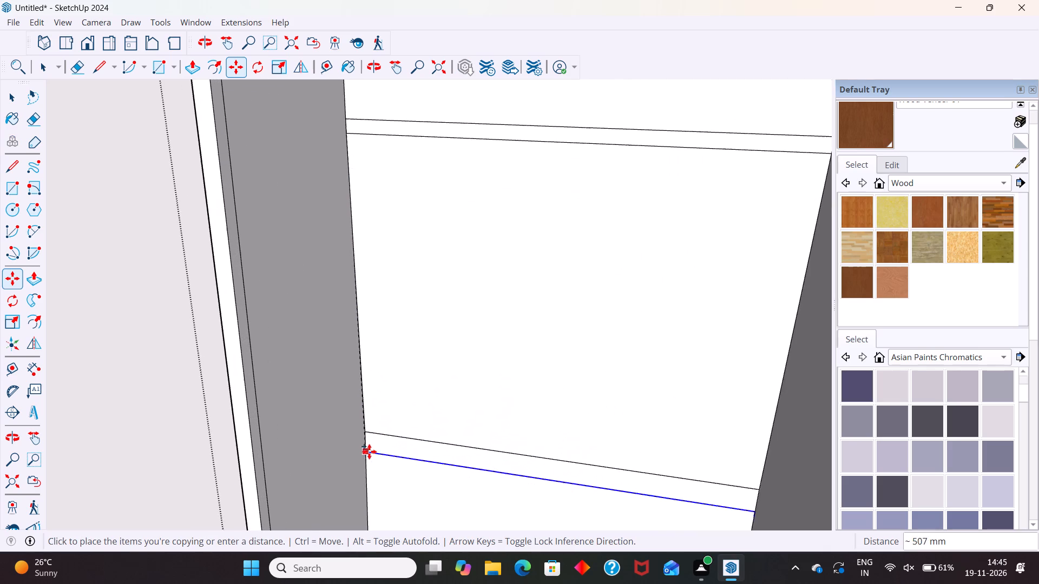
click(368, 433)
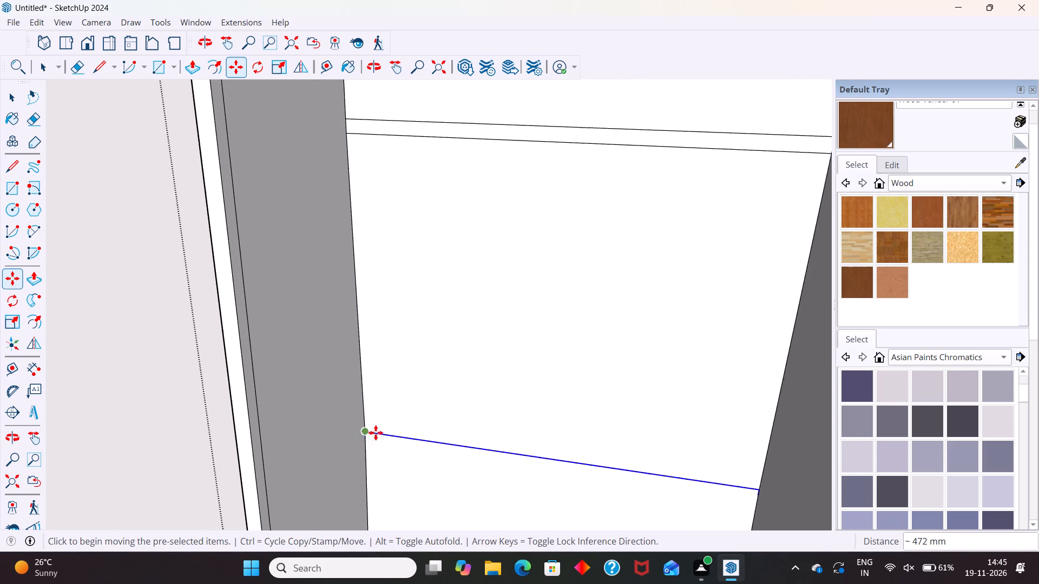
scroll(431, 388, down, 12)
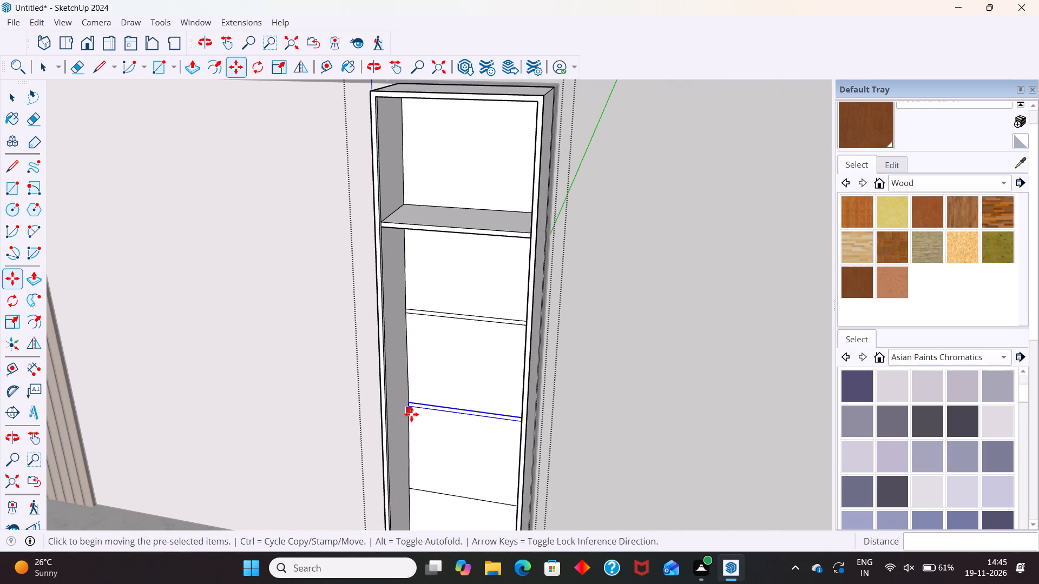
scroll(422, 509, up, 6)
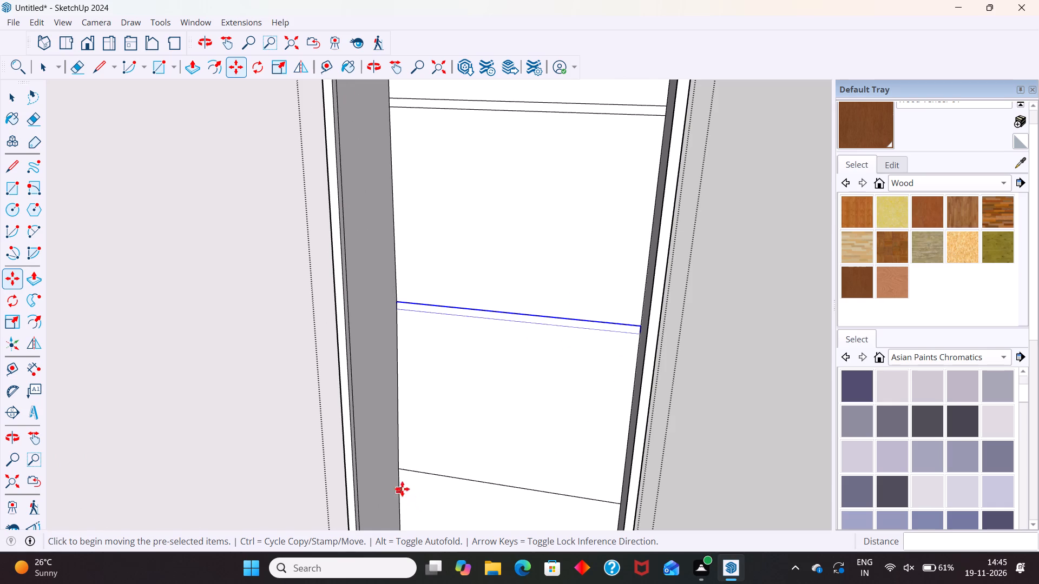
Undo the cabinet's shelf extrusion, thickness strips and lower division lines back to the single topmost division line on the back panel.
scroll(482, 404, down, 6)
key(space)
scroll(477, 399, down, 6)
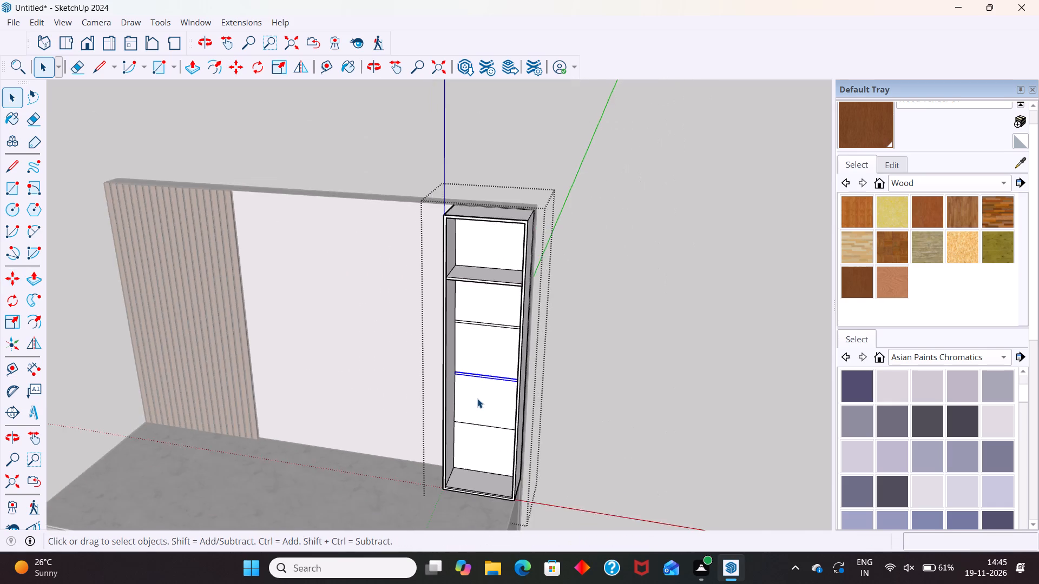
scroll(477, 399, down, 3)
key(ctrl+z)
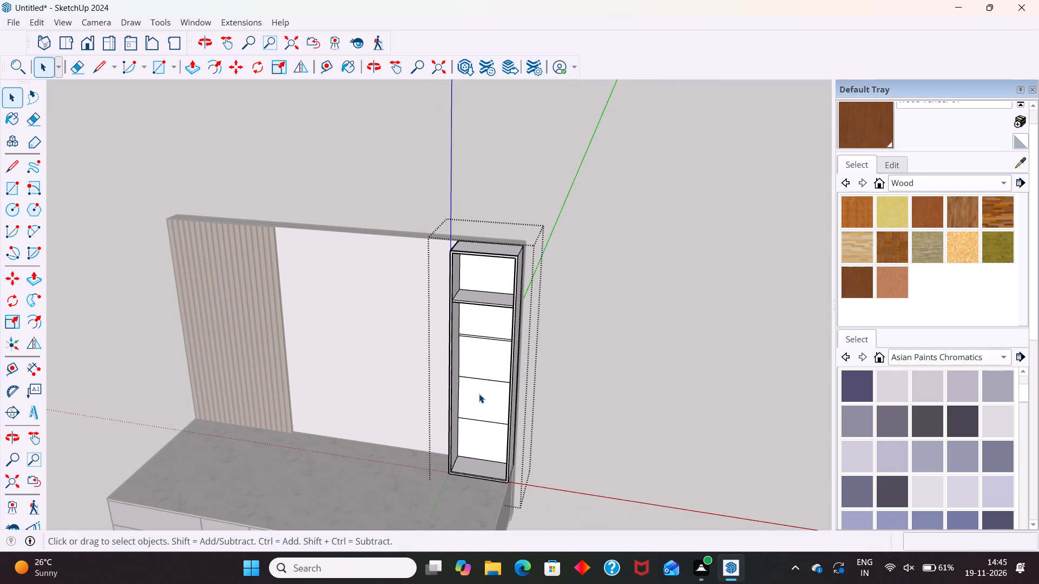
key(ctrl+z)
key(ctrl+z)
key(ctrl+z)
key(ctrl+z)
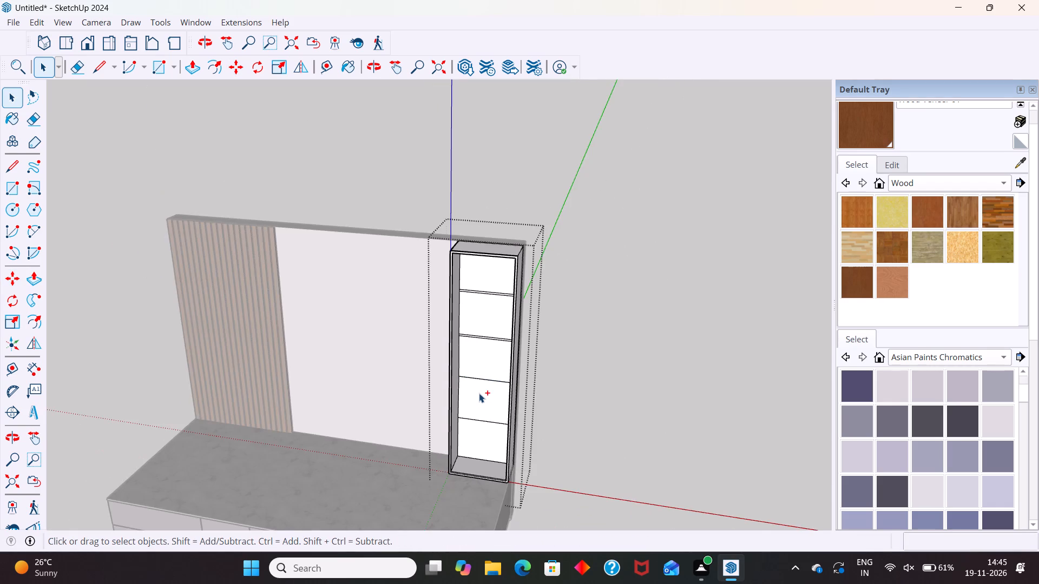
key(ctrl+z)
key(ctrl+z)
key(ctrl+z)
key(ctrl+z)
key(ctrl+z)
key(ctrl+z)
key(ctrl+z)
key(ctrl+z)
key(ctrl+z)
key(ctrl+z)
key(ctrl+z)
key(ctrl+z)
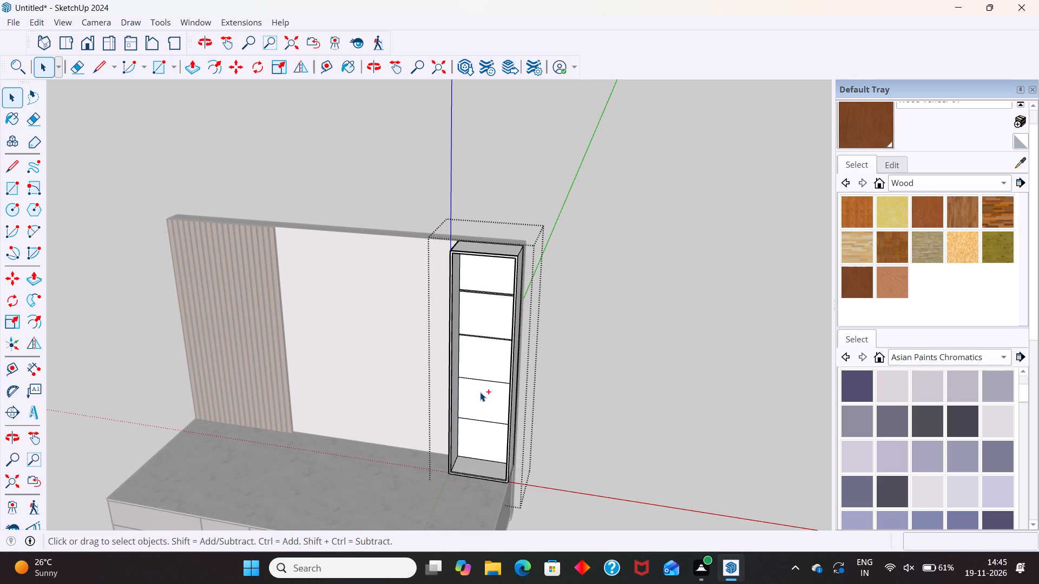
key(ctrl+z)
key(ctrl+z)
key(ctrl+z)
key(ctrl+z)
key(ctrl+z)
key(ctrl+z)
key(ctrl+z)
key(ctrl+z)
key(ctrl+z)
Copy the topmost shelf division line 9 mm upward on the cabinet's back panel.
middle_drag(446, 397, 448, 397)
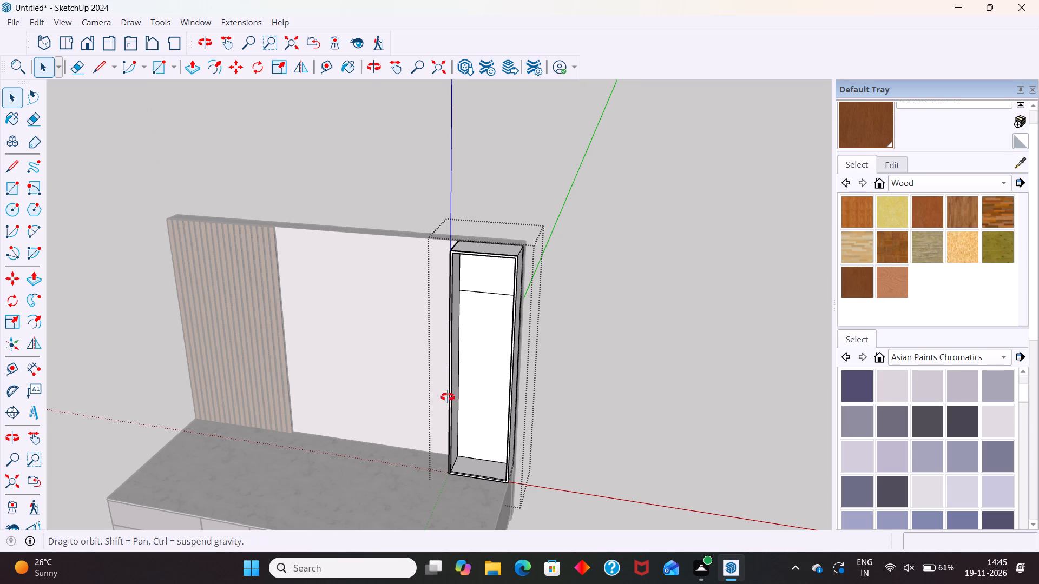
middle_drag(448, 397, 468, 412)
scroll(497, 314, up, 4)
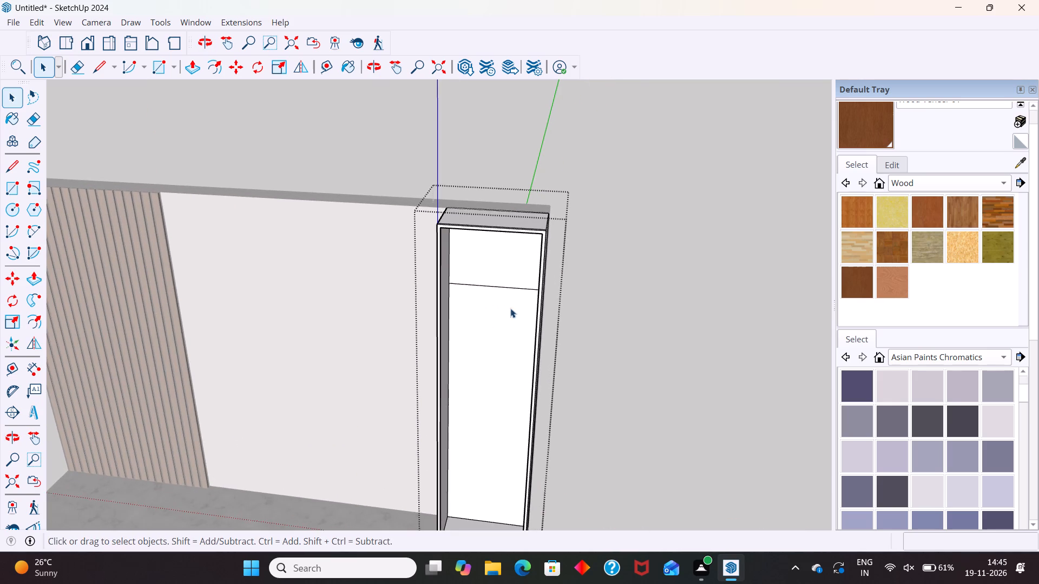
scroll(547, 278, up, 3)
middle_drag(515, 313, 595, 318)
scroll(531, 327, up, 1)
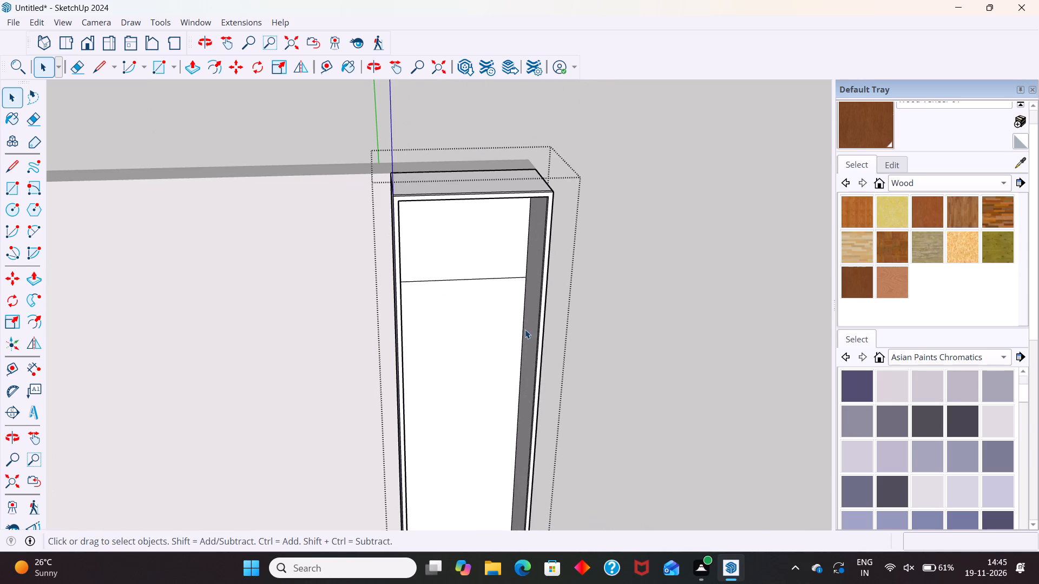
key(l)
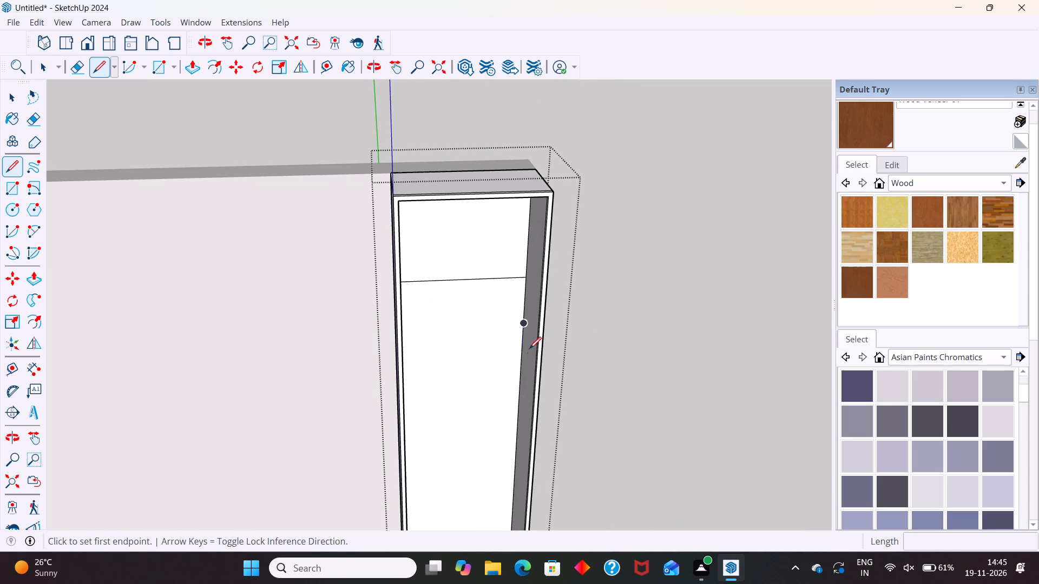
key(space)
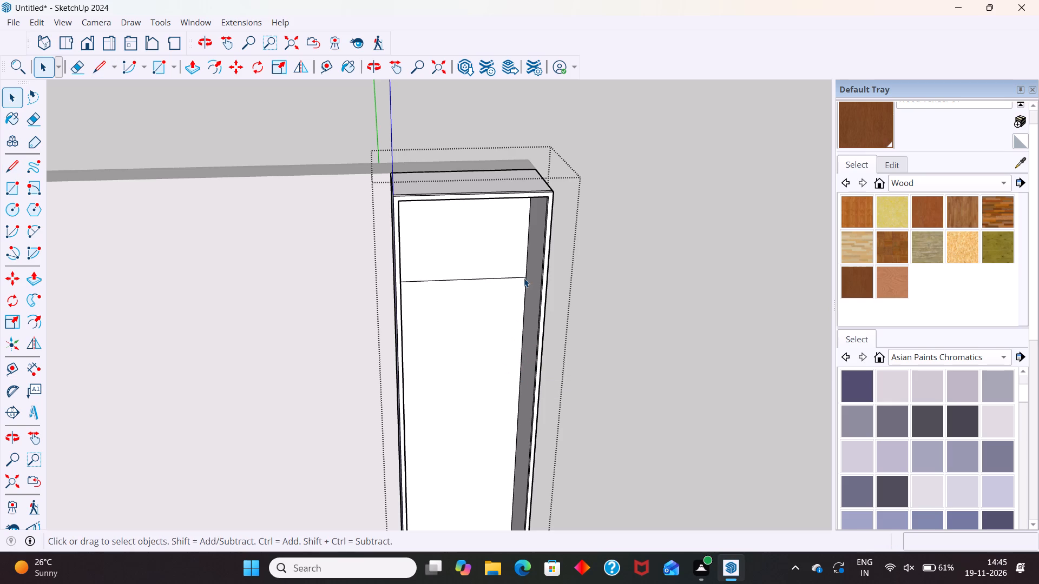
click(522, 278)
scroll(525, 267, up, 8)
key(m)
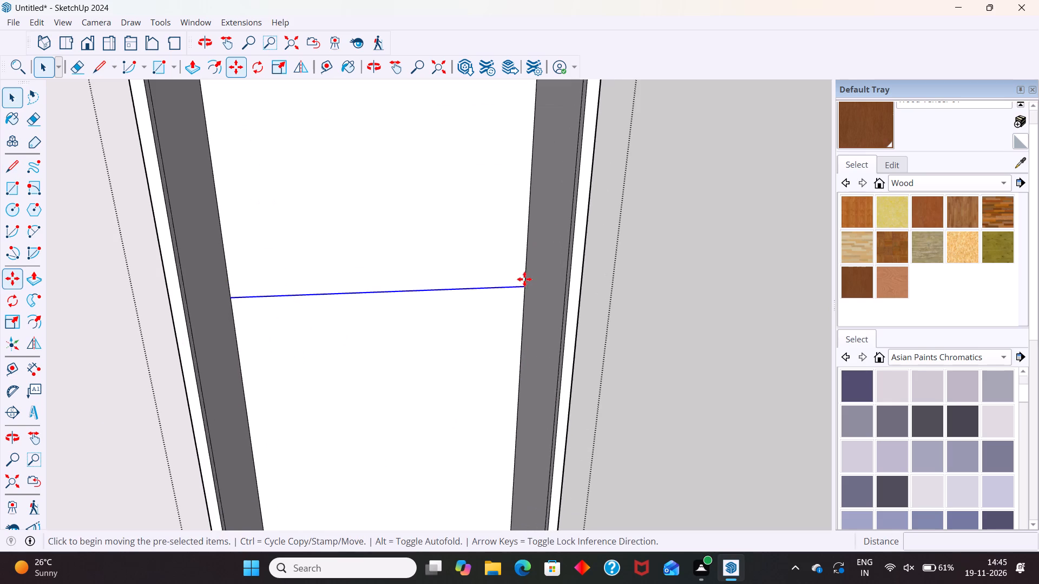
click(525, 286)
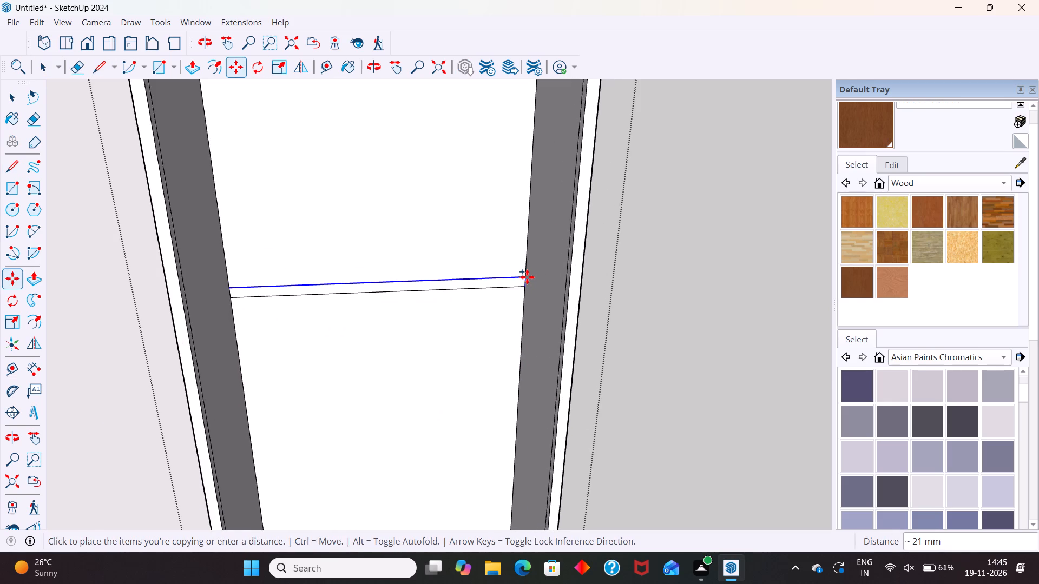
key(9)
key(Return)
Copy the upper line of the pair 18 mm downward along the blue axis.
scroll(525, 290, up, 9)
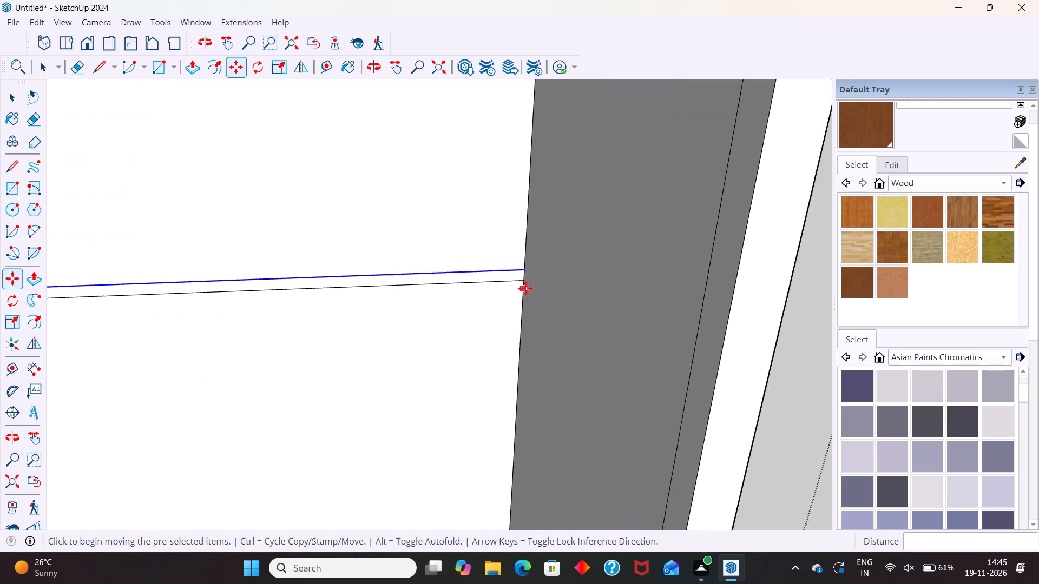
scroll(525, 288, up, 1)
click(525, 266)
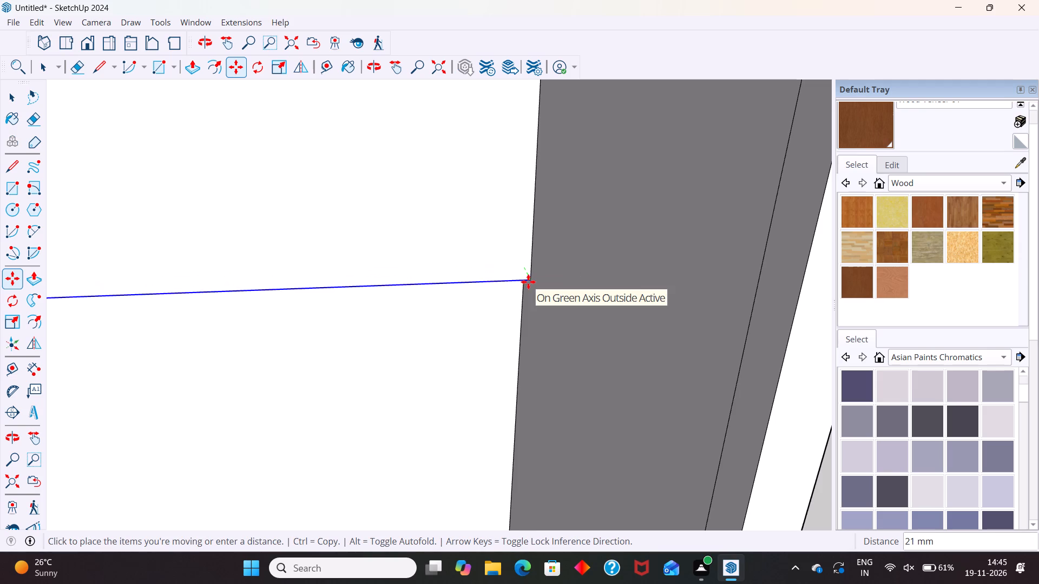
key(1)
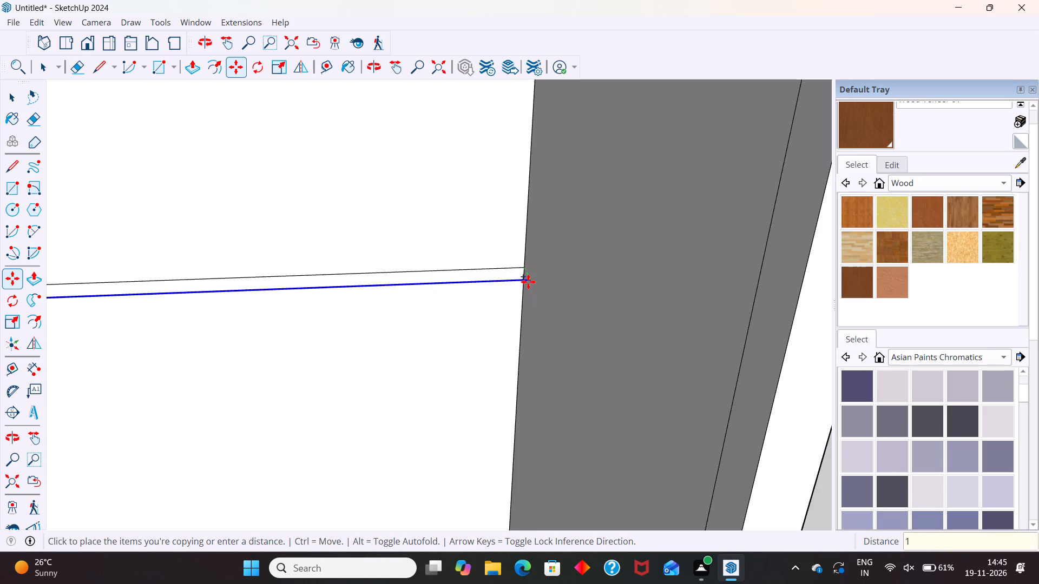
key(Up)
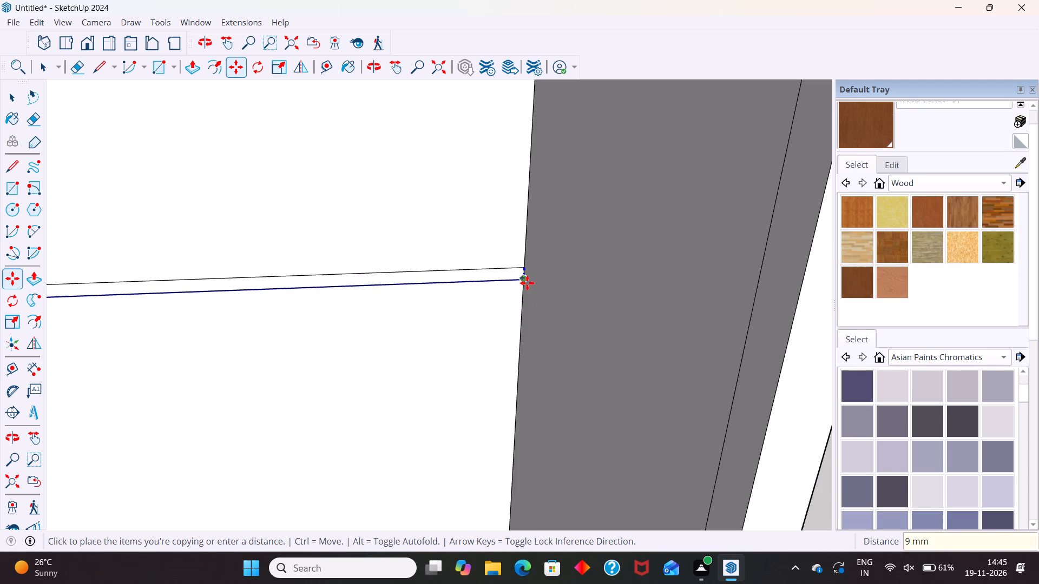
text(18)
key(Return)
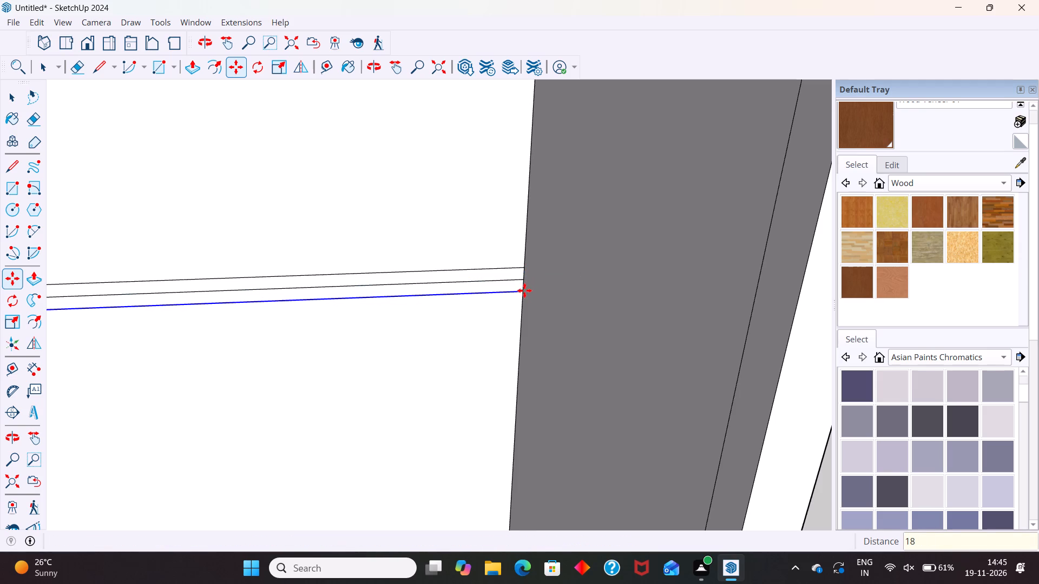
Delete the original division line in the middle, merging the two halves into one 18 mm shelf thickness strip.
key(space)
click(511, 278)
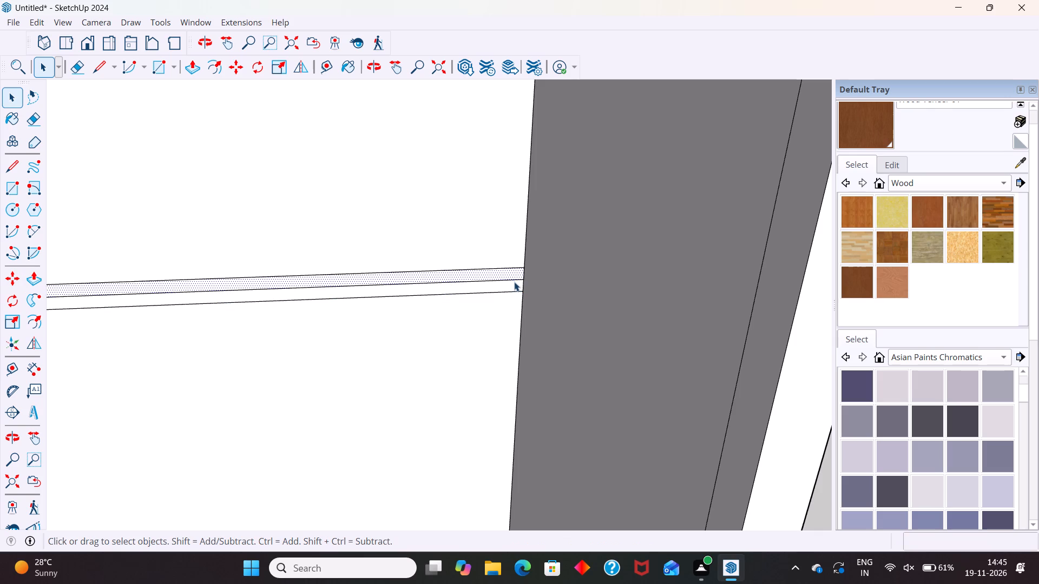
click(514, 281)
key(Delete)
Copy the 18 mm shelf strip about 471 mm straight down the back panel to lay out the second shelf.
scroll(514, 282, down, 5)
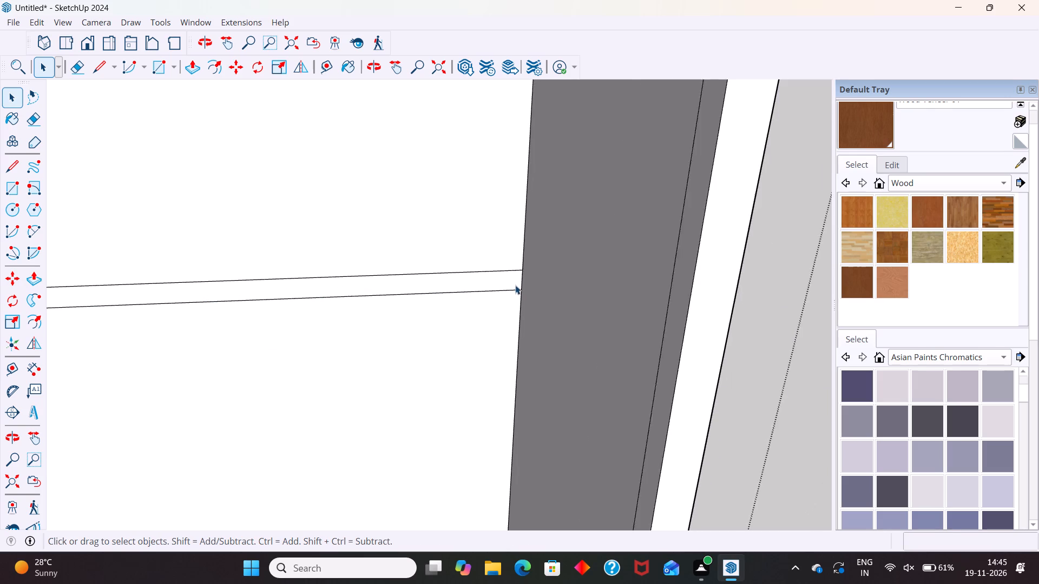
click(515, 280)
scroll(515, 281, down, 15)
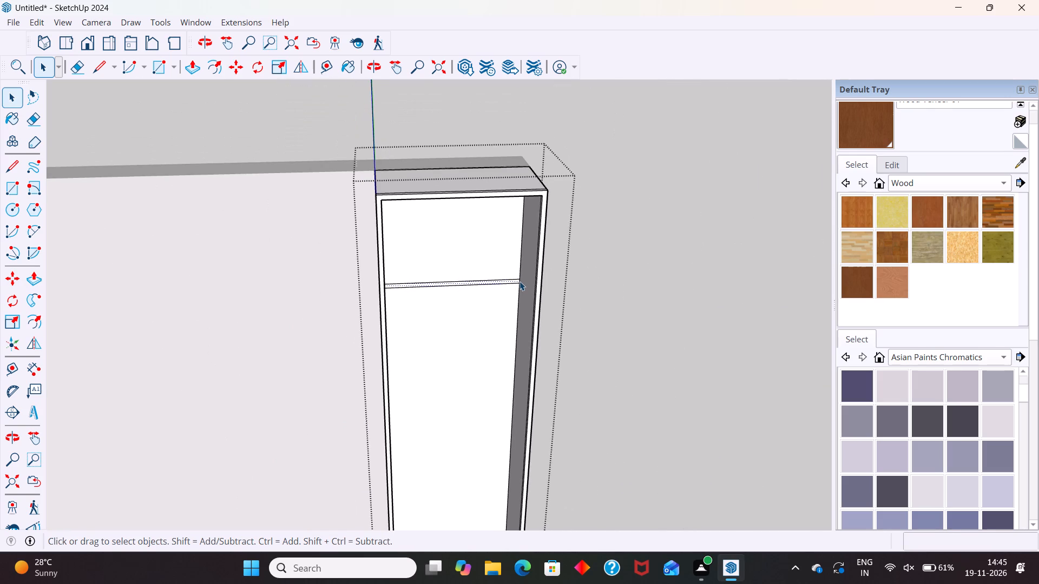
key(m)
scroll(519, 283, up, 10)
click(520, 270)
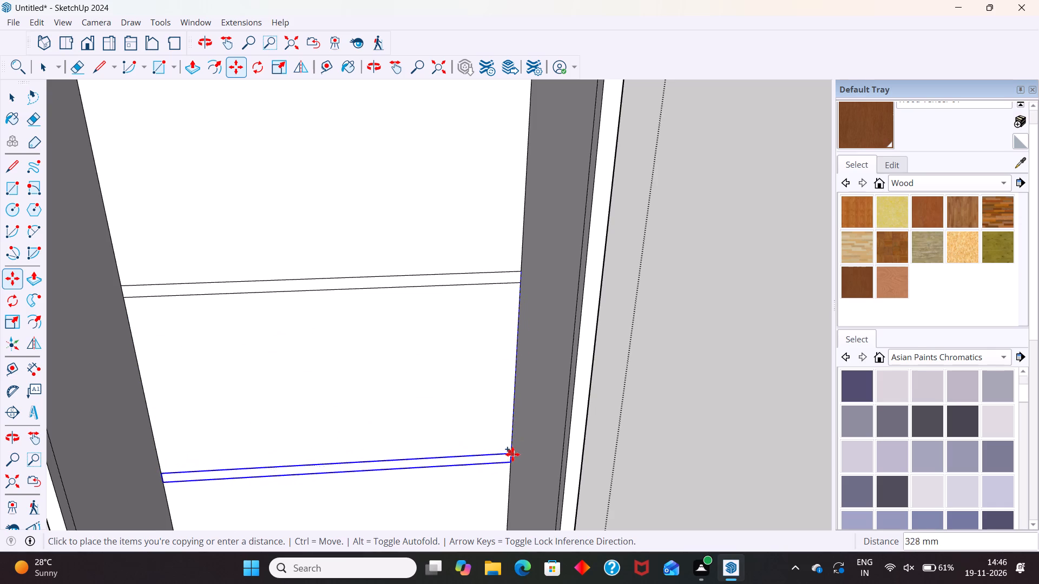
scroll(476, 420, down, 9)
scroll(485, 464, up, 5)
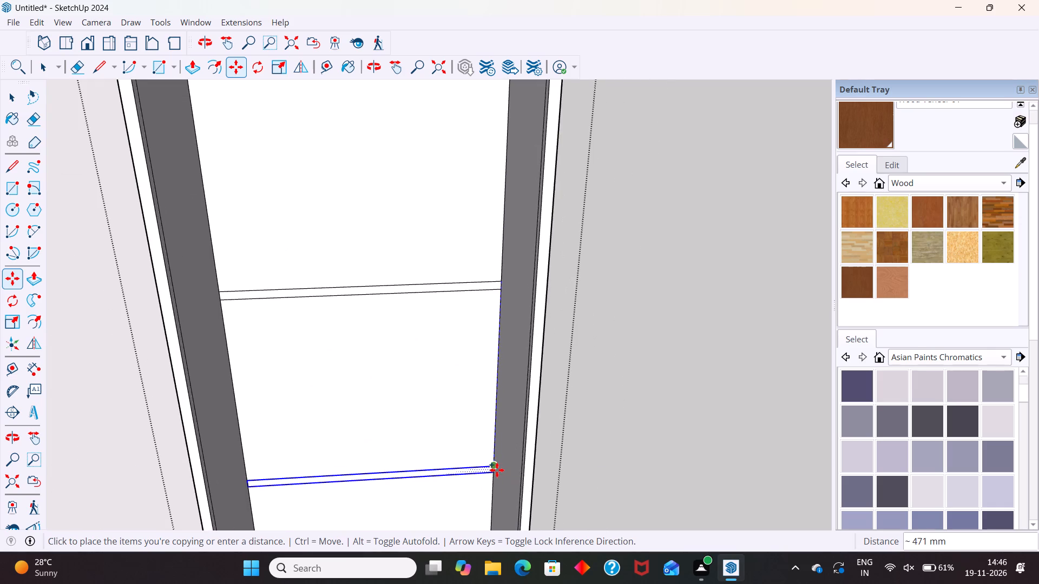
click(497, 470)
Copy the second shelf strip about 462 mm straight down the back panel to lay out the third shelf.
click(493, 466)
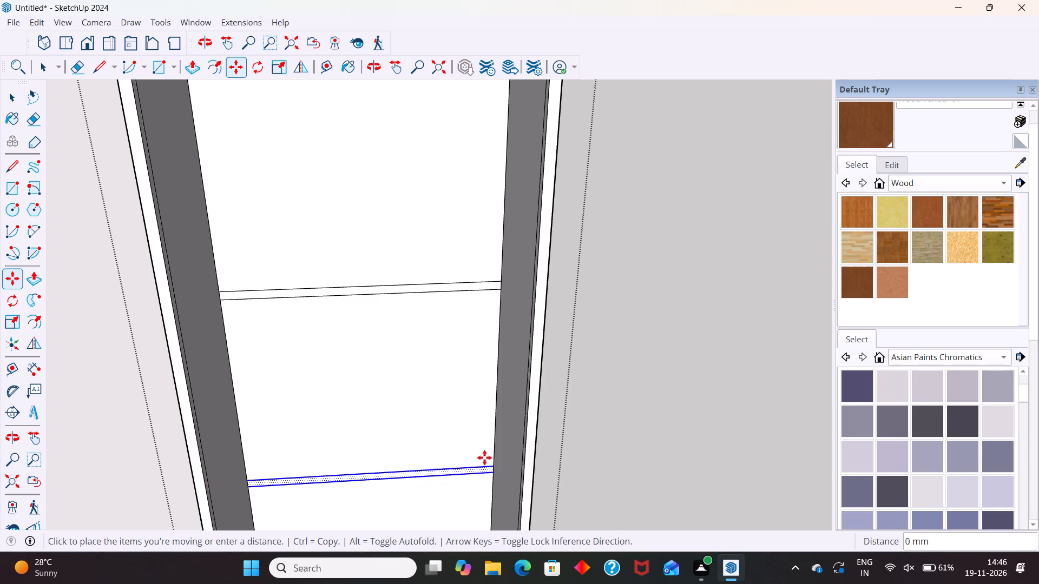
scroll(481, 434, down, 13)
scroll(475, 491, up, 2)
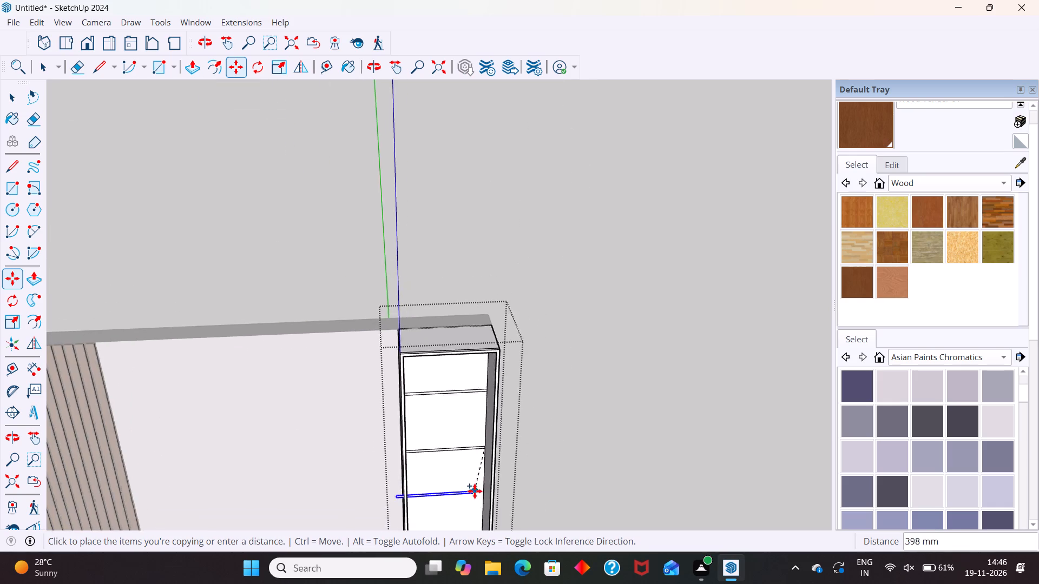
scroll(475, 491, up, 9)
scroll(412, 327, down, 17)
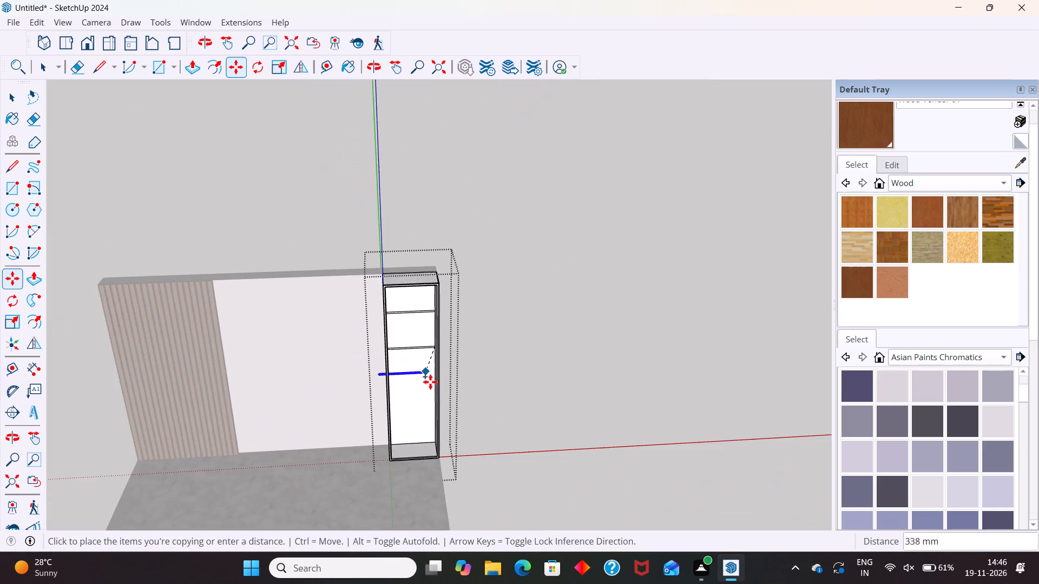
scroll(433, 390, up, 18)
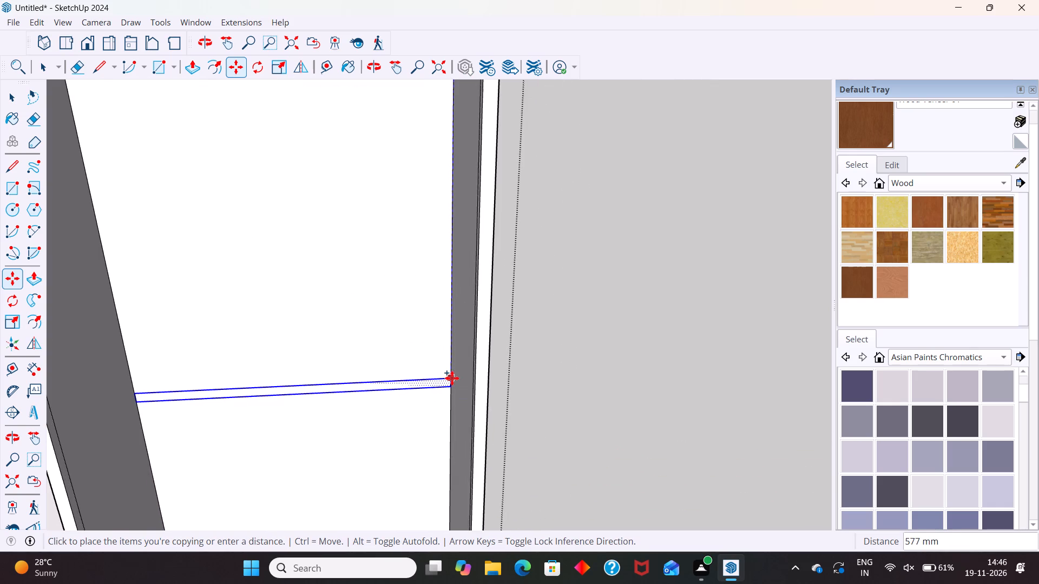
click(453, 324)
Copy the third shelf strip straight down the back panel to lay out the fourth shelf above the cabinet's base.
click(451, 323)
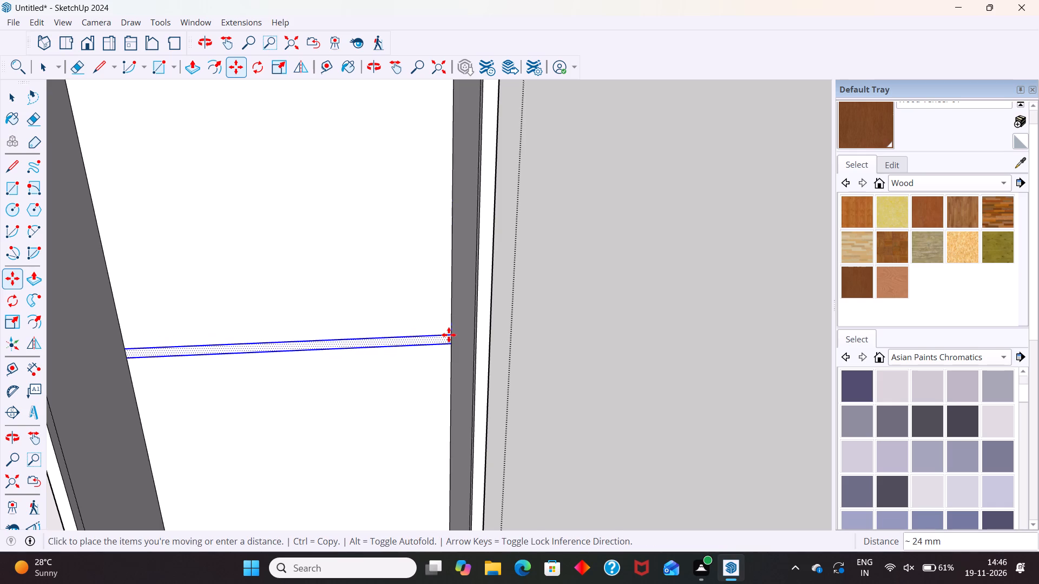
scroll(438, 328, down, 10)
scroll(435, 373, up, 4)
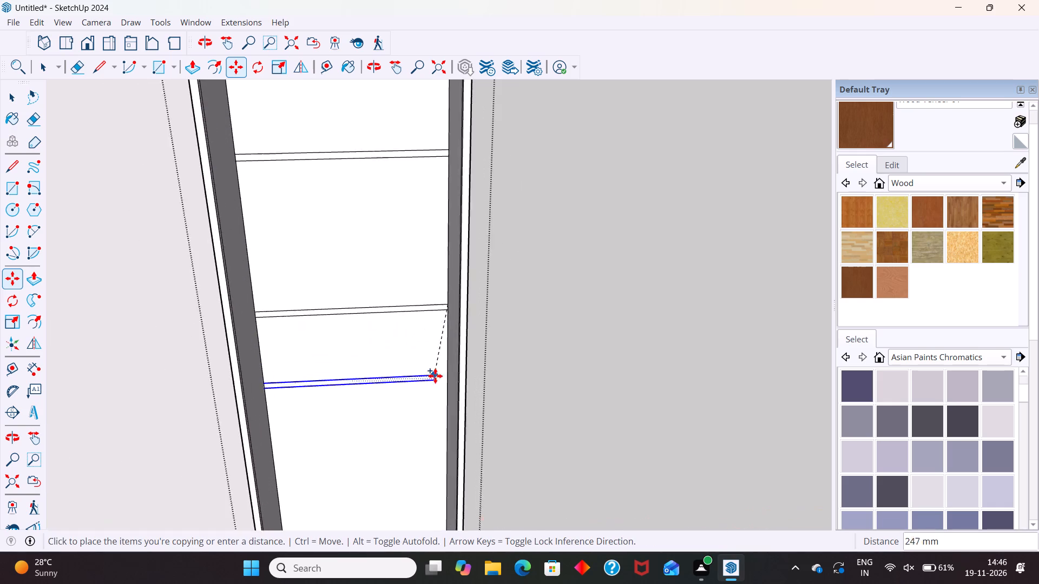
scroll(435, 376, up, 6)
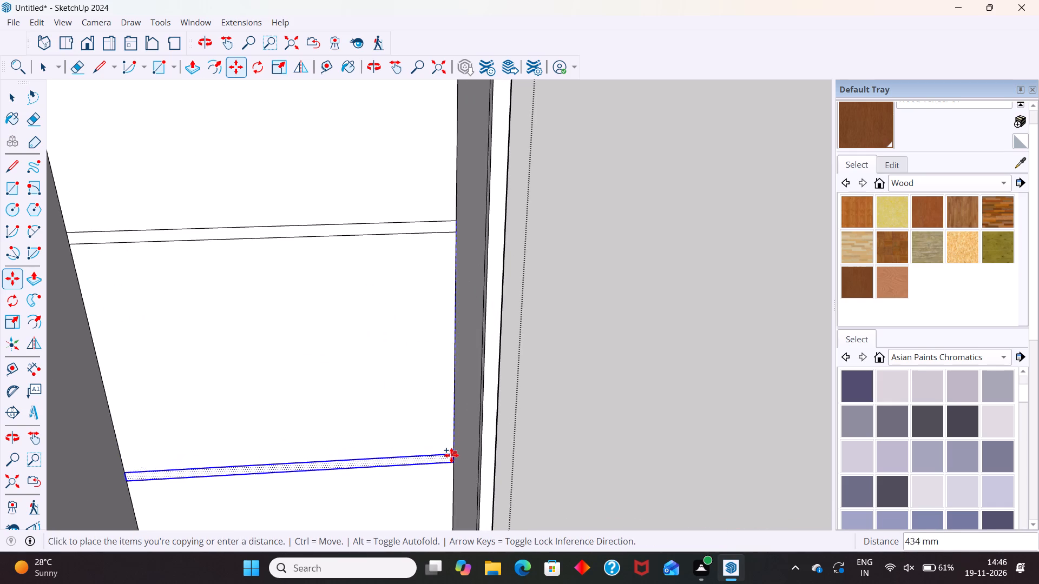
click(452, 469)
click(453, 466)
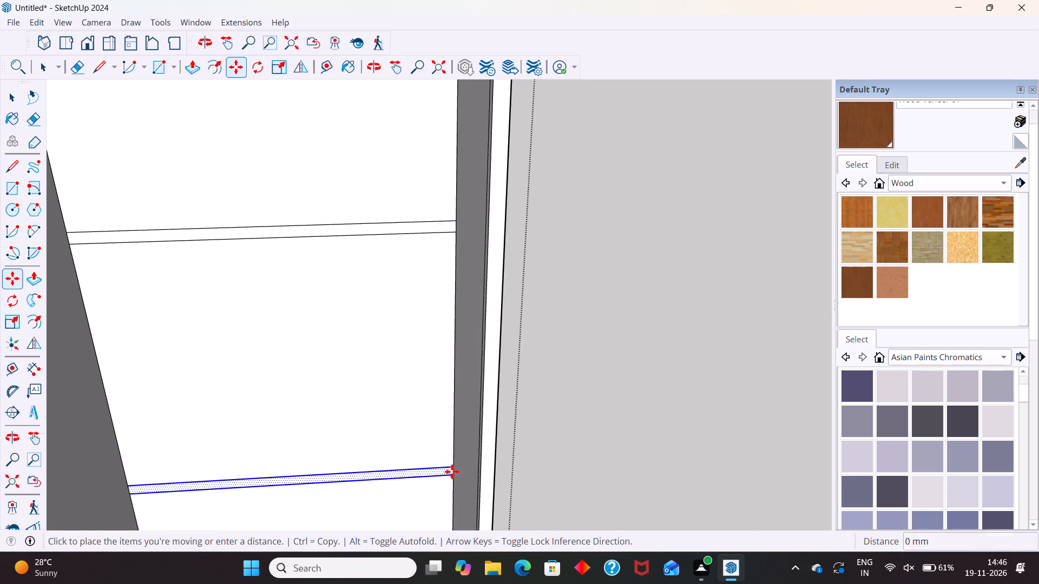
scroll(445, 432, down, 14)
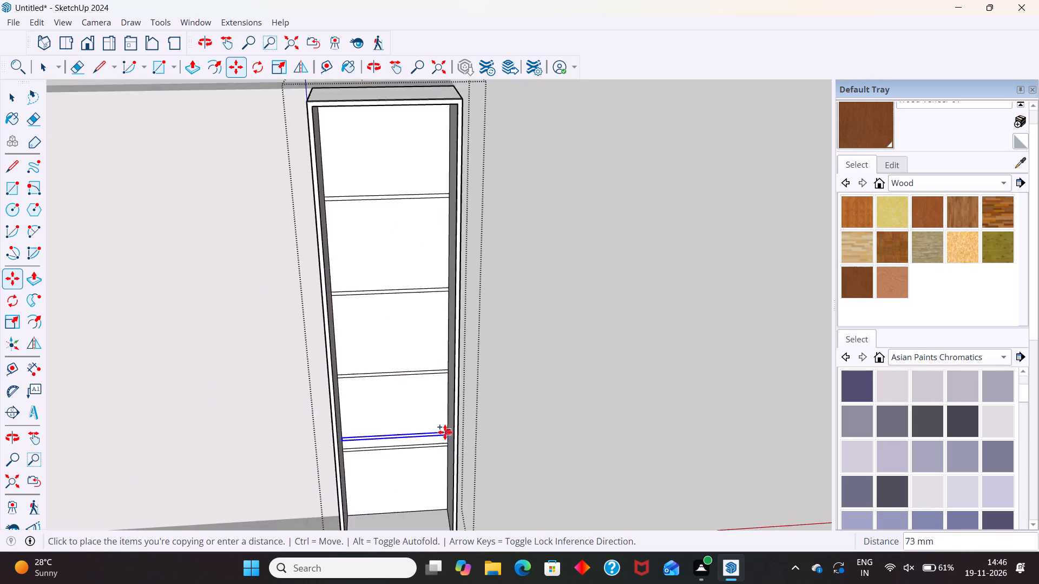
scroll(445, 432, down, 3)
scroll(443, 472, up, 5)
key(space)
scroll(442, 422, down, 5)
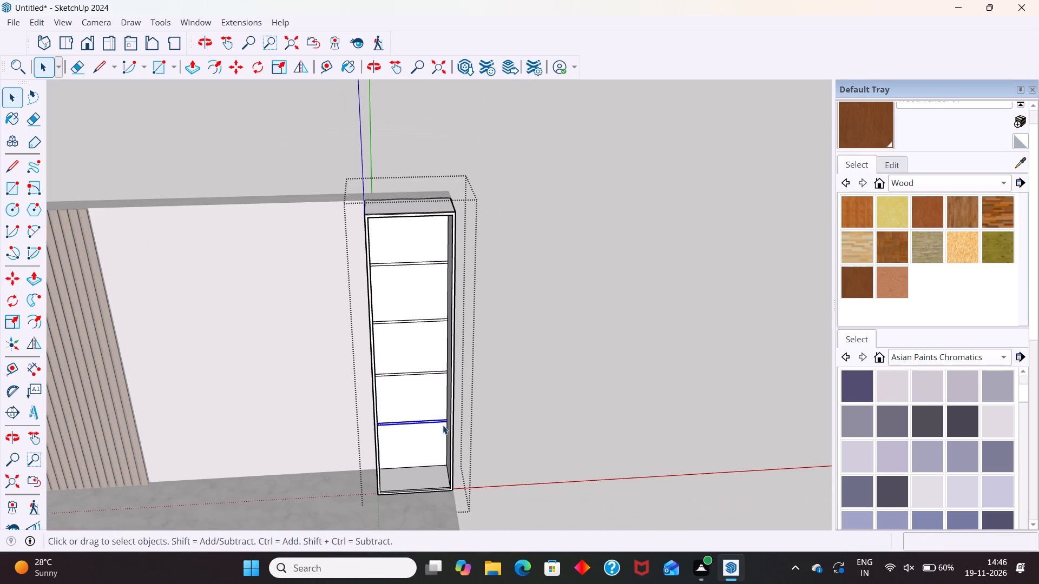
Extrude the top shelf strip 282 mm from the back panel toward the tall cabinet's front.
click(553, 367)
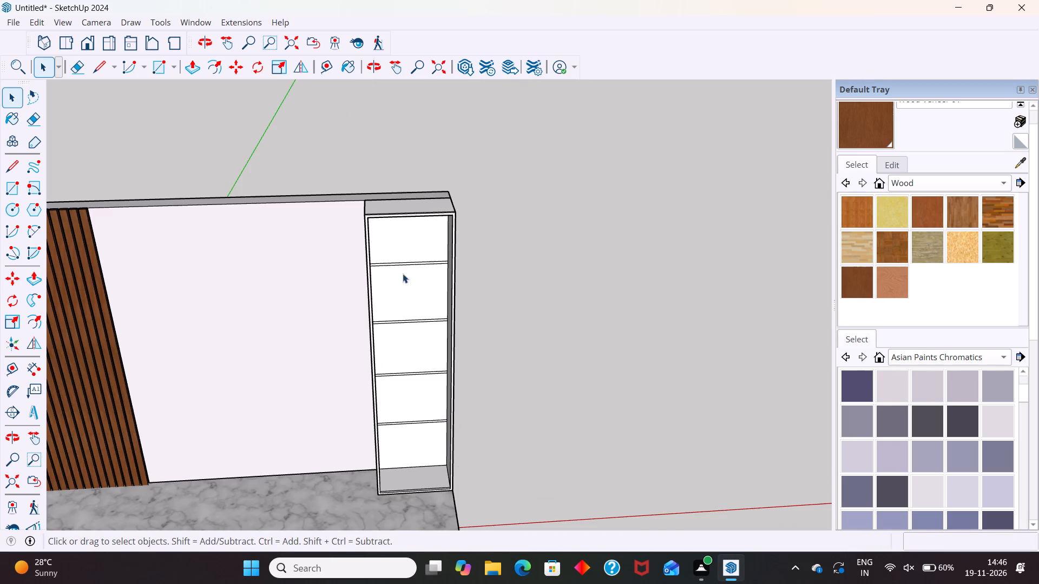
scroll(430, 263, up, 4)
triple_click(431, 262)
scroll(431, 262, up, 6)
click(431, 262)
click(432, 262)
key(p)
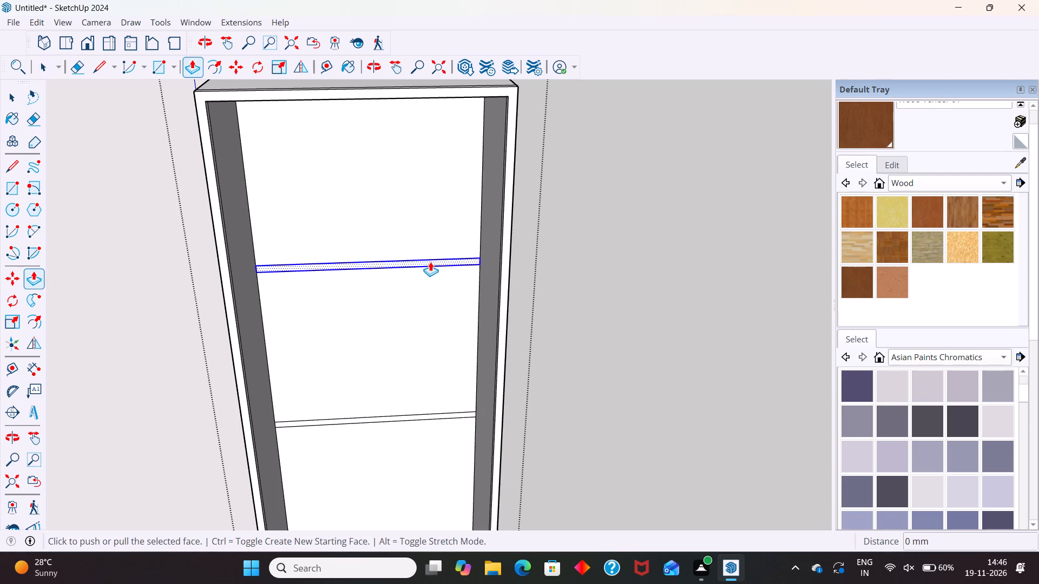
click(430, 262)
click(481, 306)
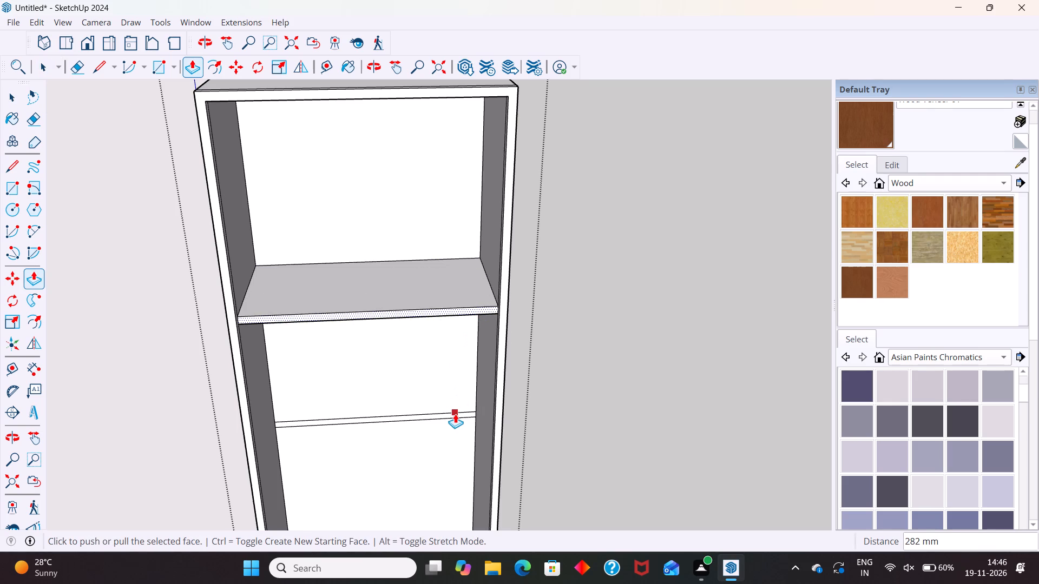
key(Escape)
Repeat the same Push/Pull extrusion on the three remaining shelf strips, then leave the cabinet group.
scroll(406, 417, up, 1)
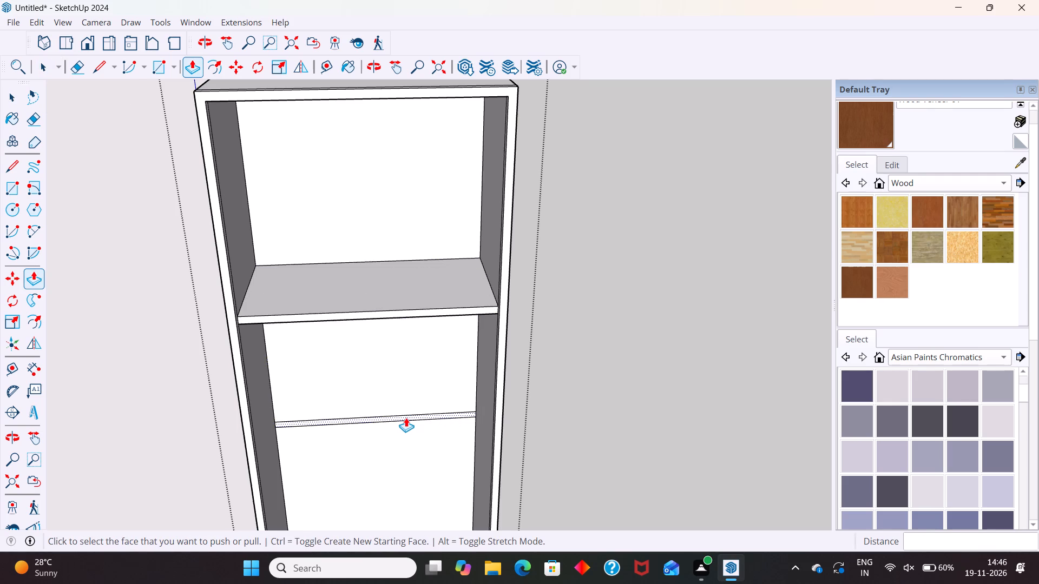
double_click(406, 417)
scroll(386, 327, down, 14)
scroll(399, 416, up, 3)
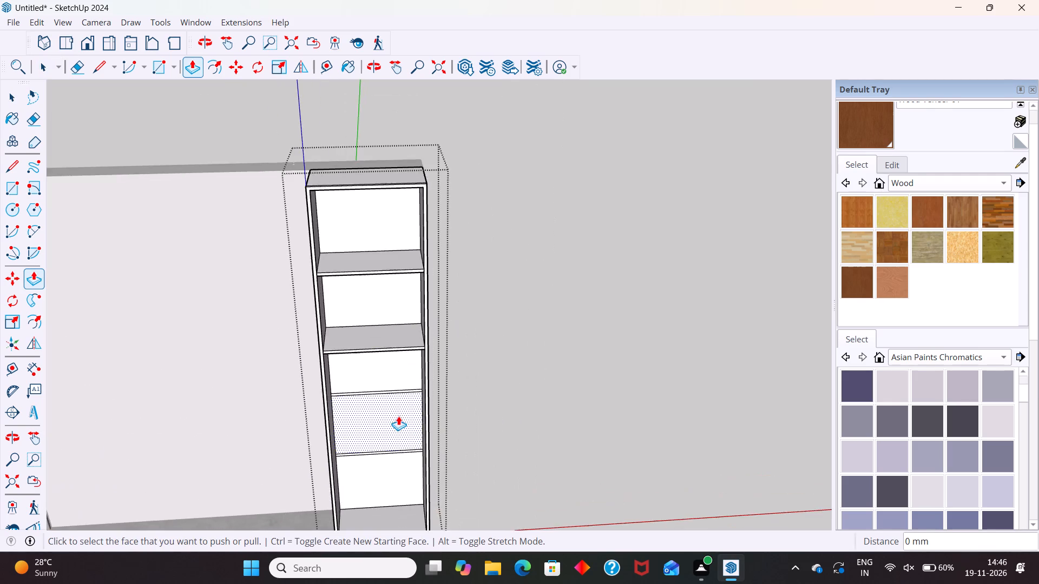
scroll(398, 416, up, 5)
double_click(394, 387)
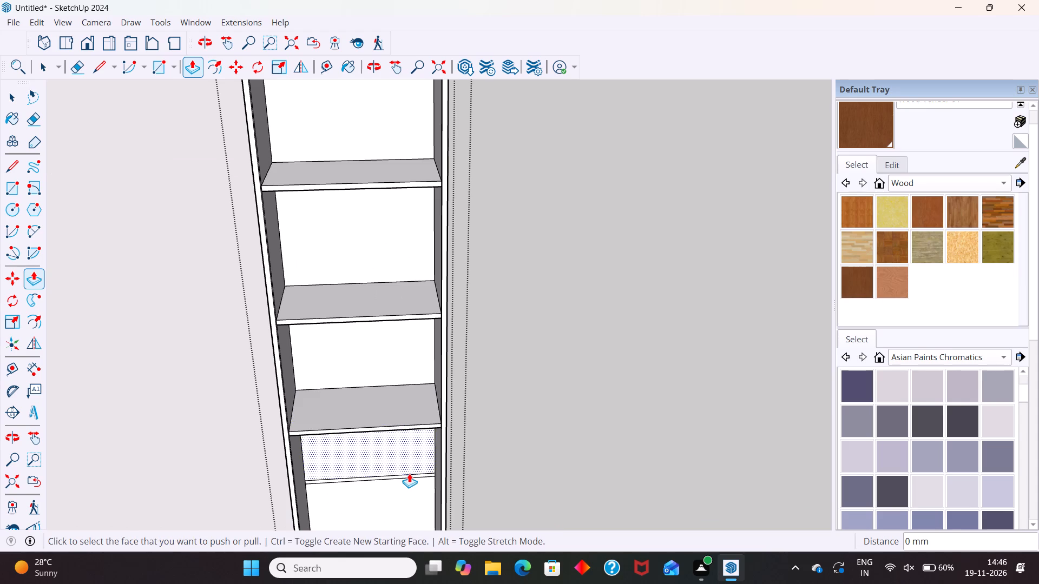
scroll(410, 473, up, 2)
double_click(410, 477)
scroll(408, 373, down, 12)
key(space)
click(554, 391)
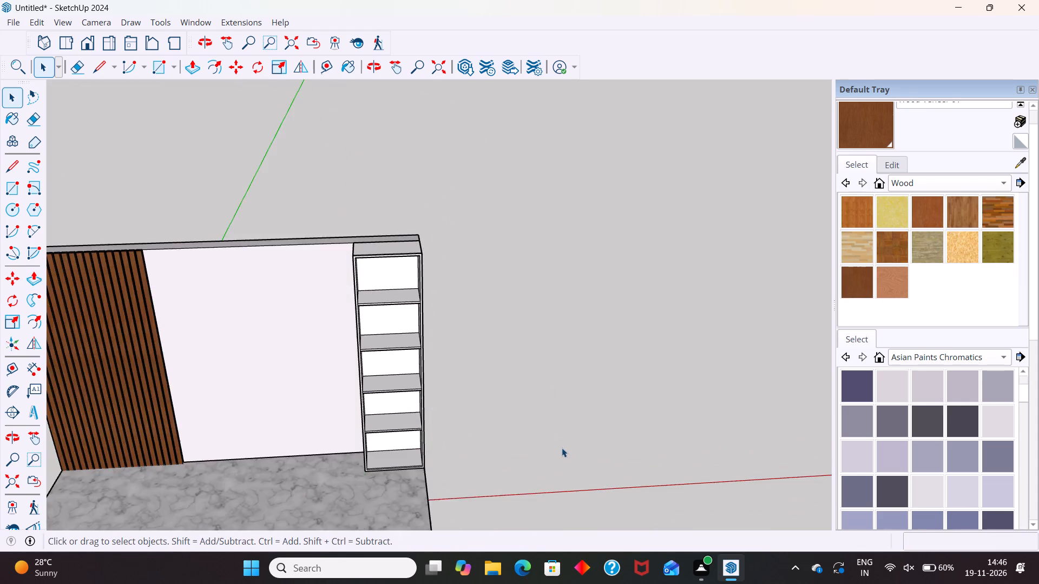
Paint all seven door and drawer fronts of the low base cabinet with a greyish lavender Asian Paints Chromatics colour.
middle_drag(559, 448, 388, 339)
scroll(372, 285, up, 4)
middle_drag(364, 377, 439, 396)
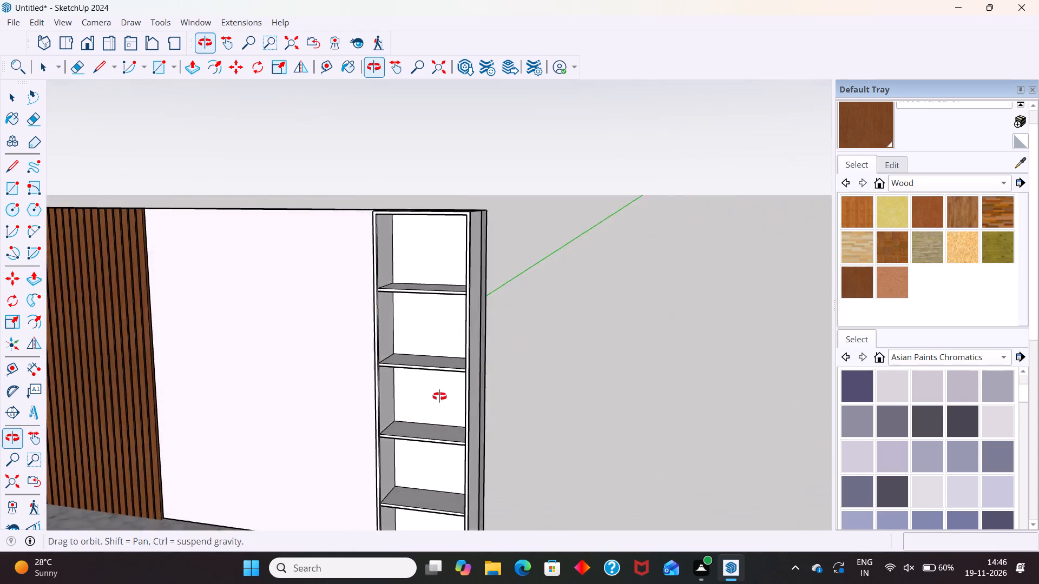
middle_drag(439, 396, 478, 379)
scroll(487, 330, down, 6)
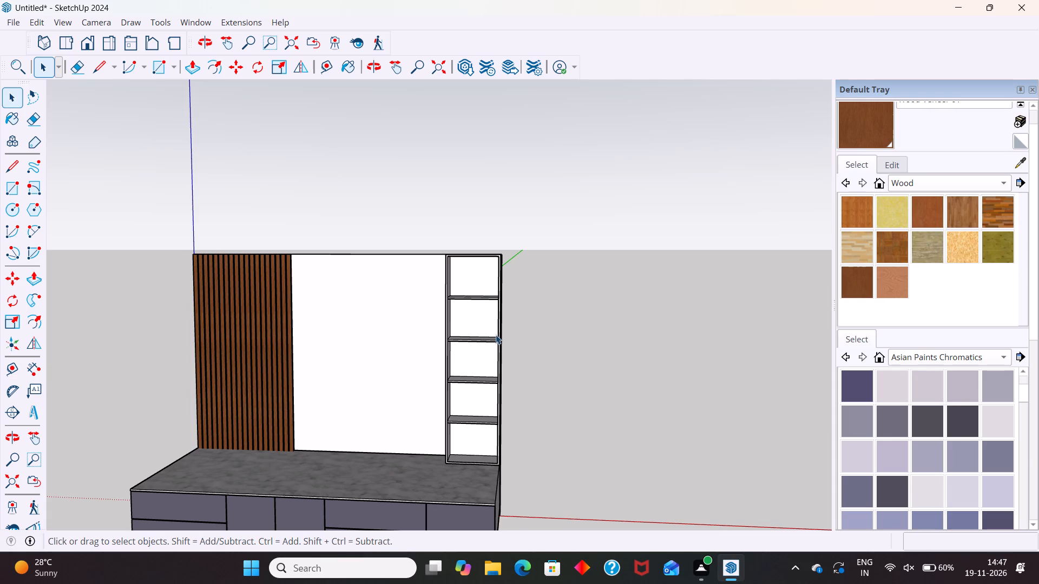
scroll(330, 255, down, 6)
scroll(485, 349, down, 3)
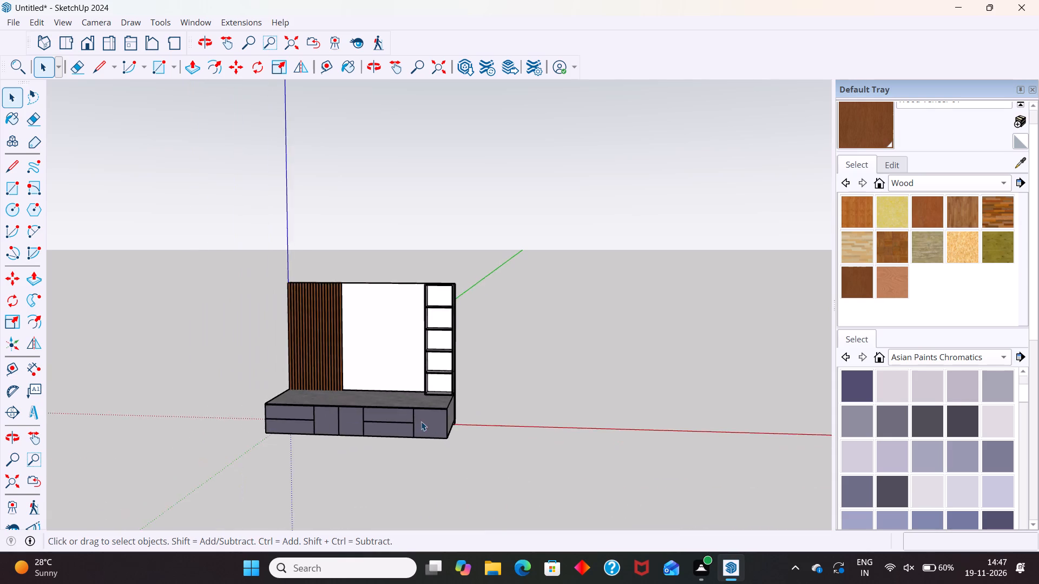
scroll(421, 421, up, 11)
click(440, 421)
double_click(440, 421)
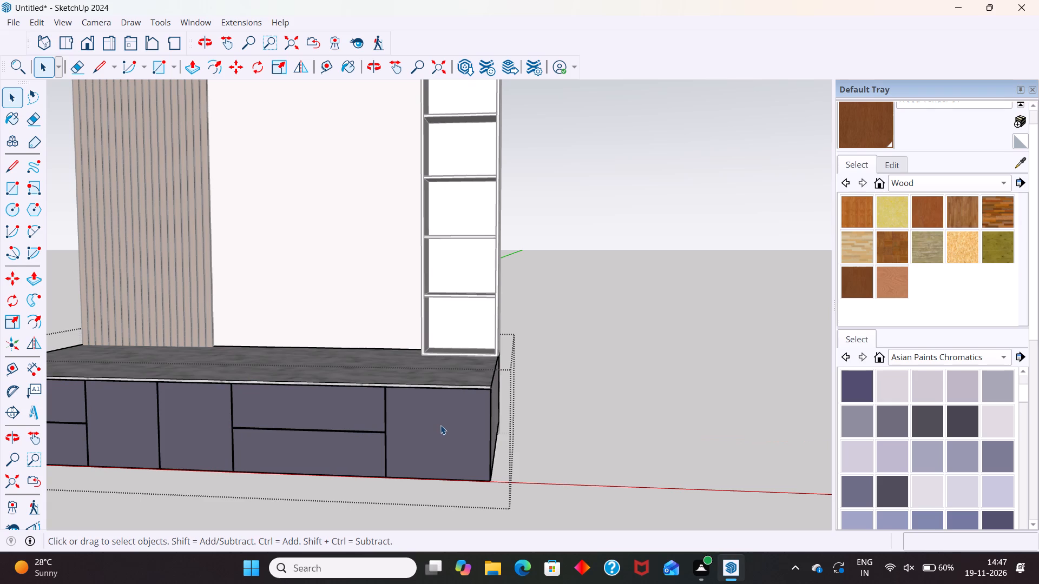
click(440, 426)
ctrl+click(345, 445)
ctrl+click(359, 417)
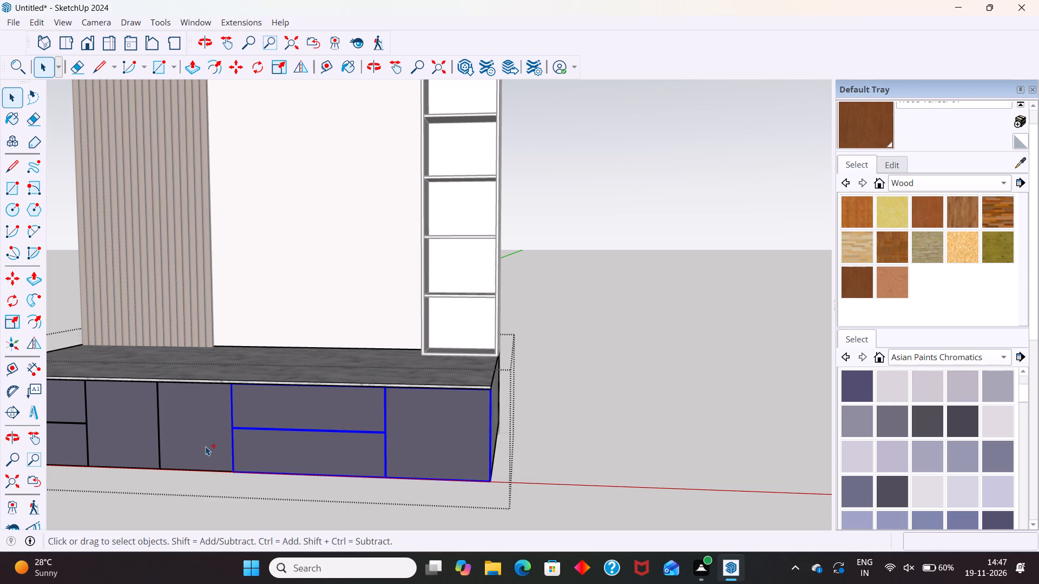
ctrl+click(205, 446)
ctrl+scroll(547, 423, down, 5)
ctrl+click(277, 428)
ctrl+click(193, 442)
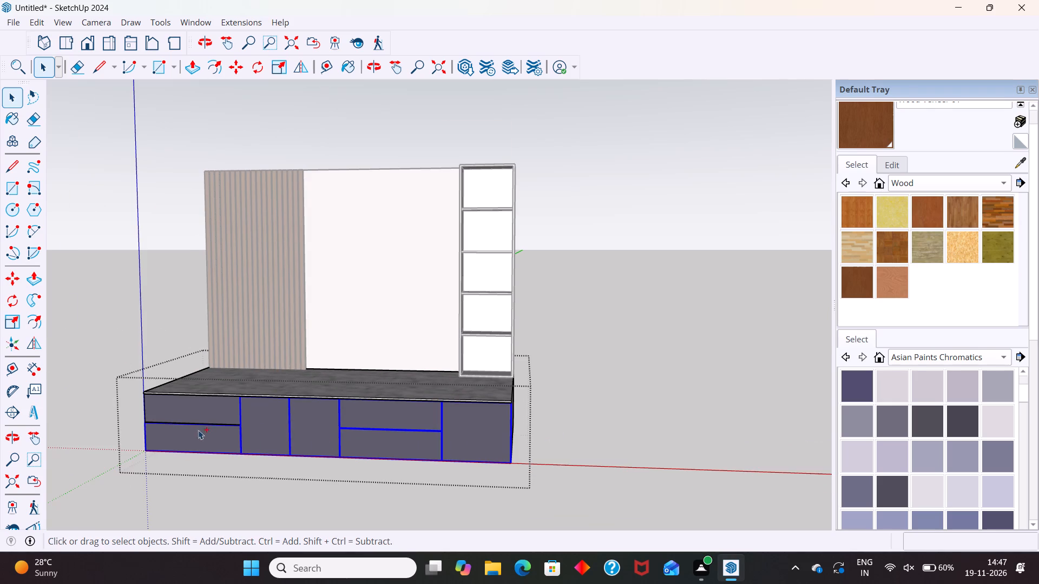
ctrl+click(202, 421)
click(851, 422)
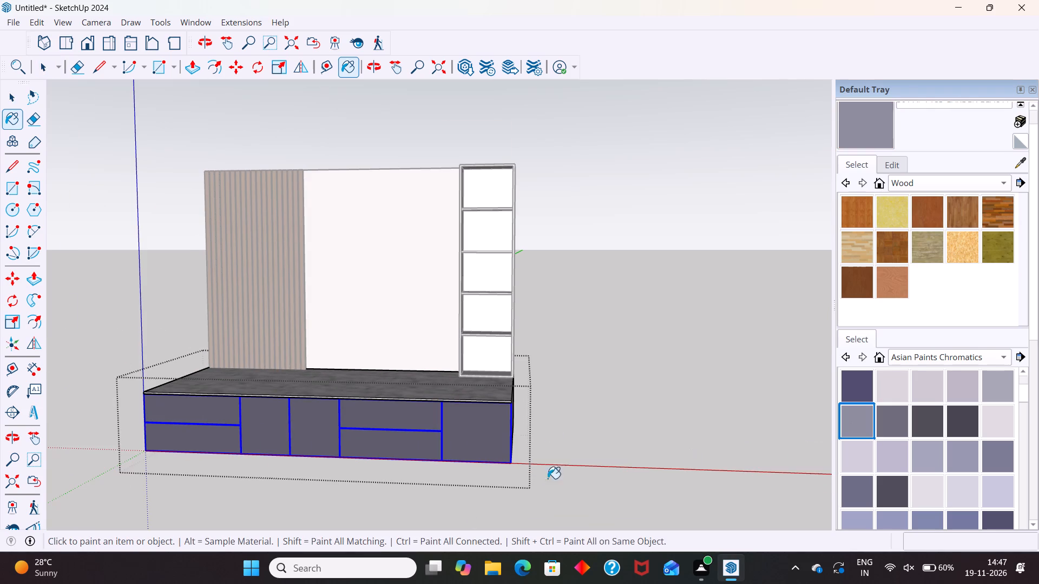
click(488, 452)
key(space)
click(643, 422)
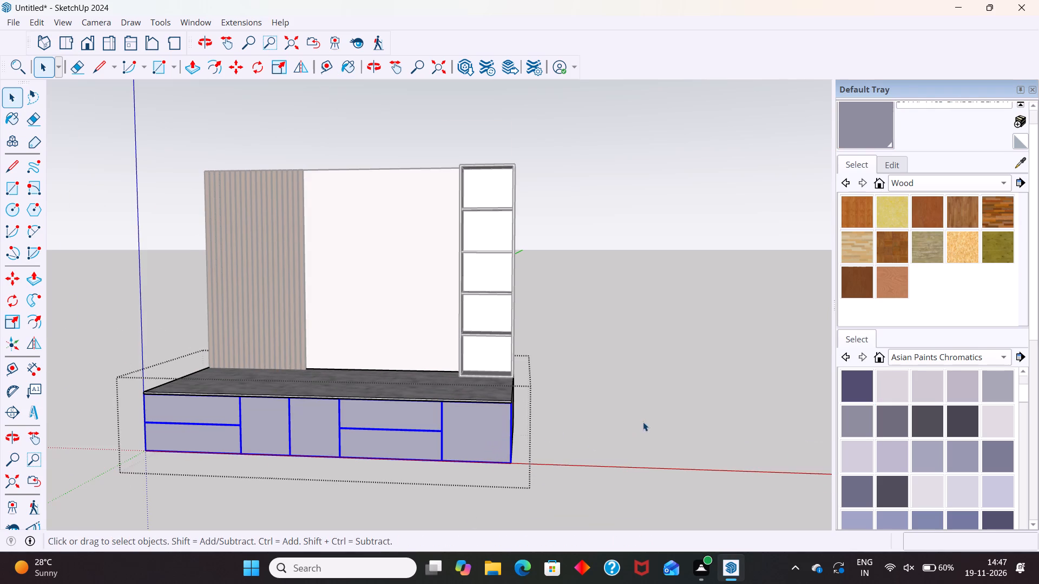
Paint the front faces of the vertical wall slats with a dark charcoal grey Asian Paints Chromatics colour.
middle_drag(378, 435, 409, 416)
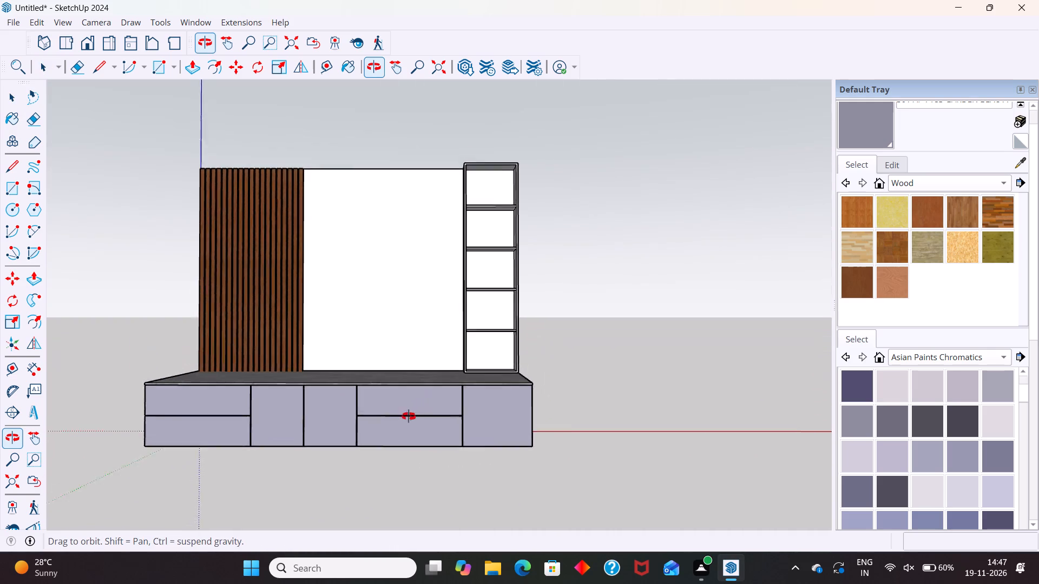
middle_drag(409, 416, 408, 422)
scroll(548, 417, down, 2)
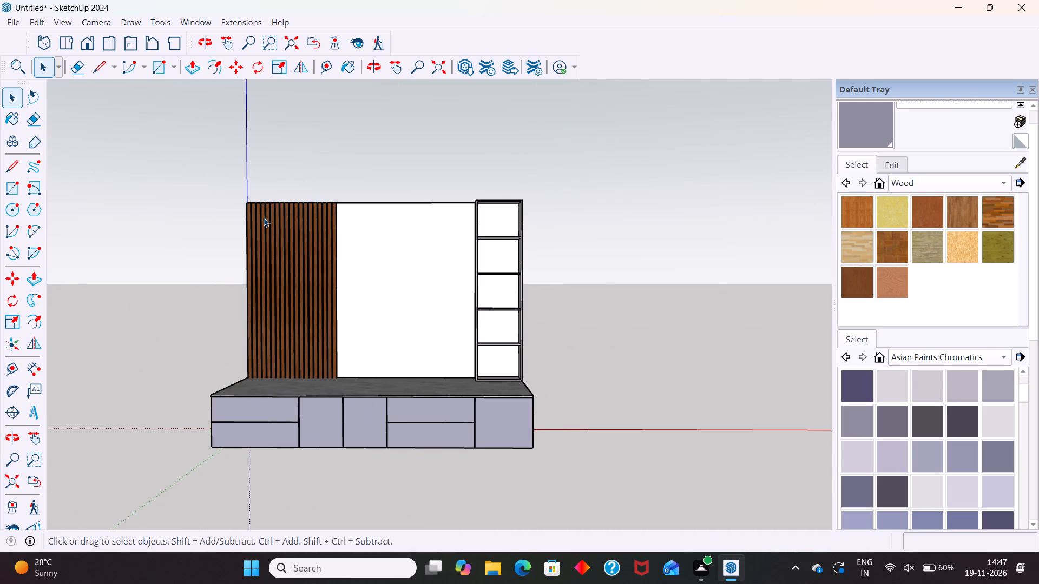
scroll(244, 198, up, 5)
double_click(252, 206)
click(252, 206)
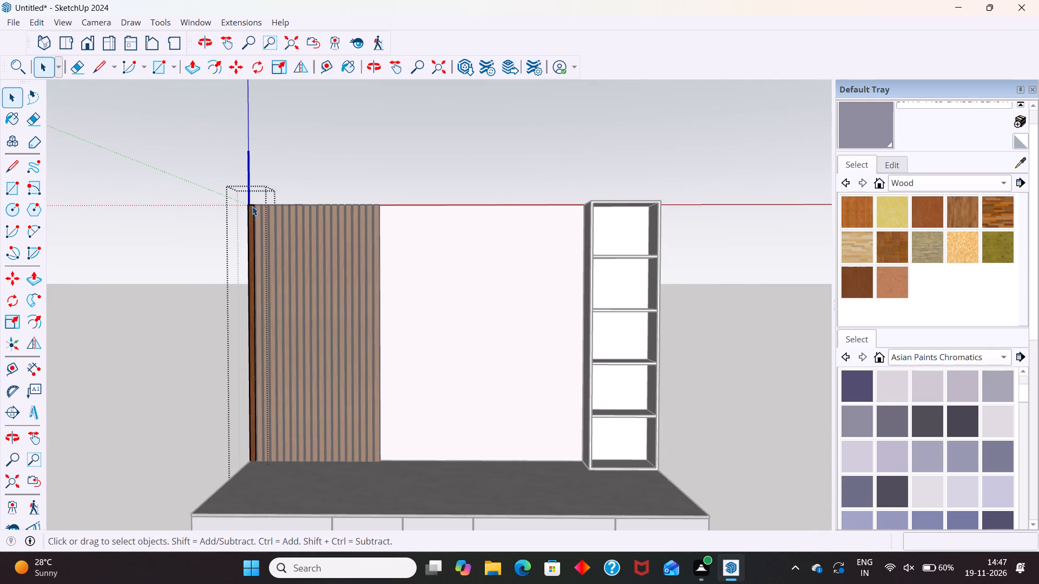
triple_click(252, 207)
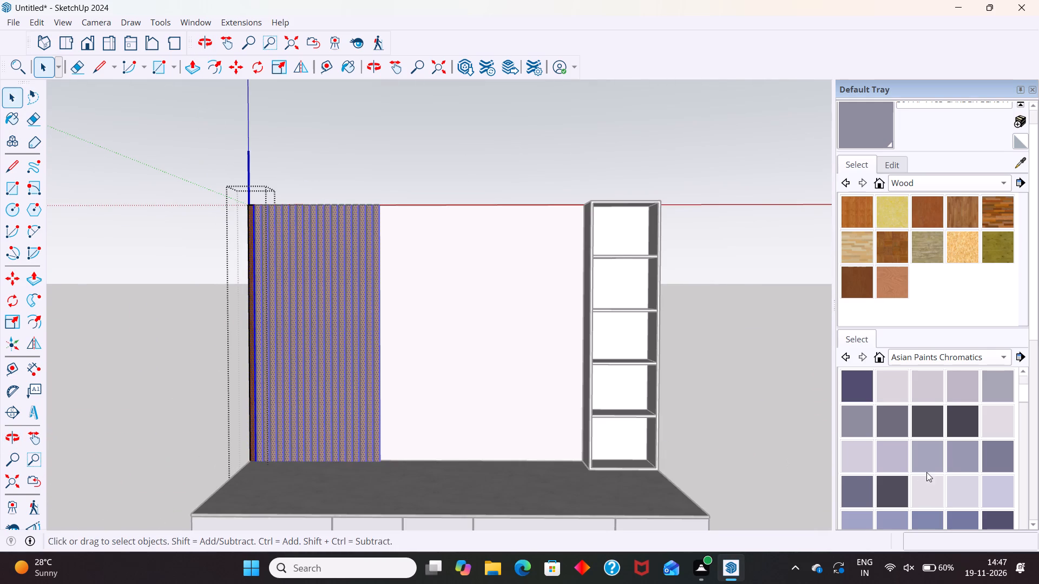
click(933, 417)
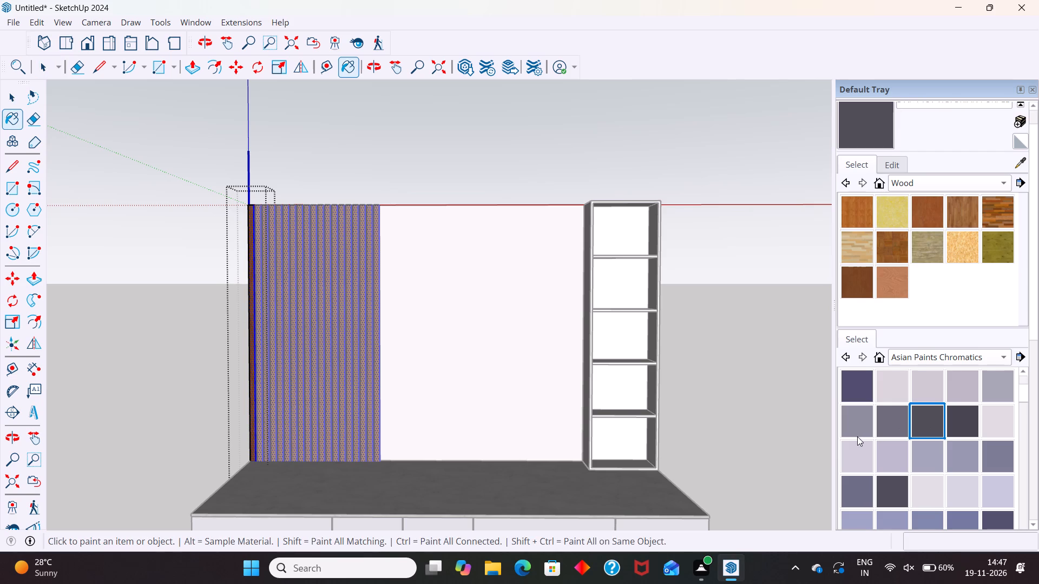
click(251, 218)
key(space)
click(371, 177)
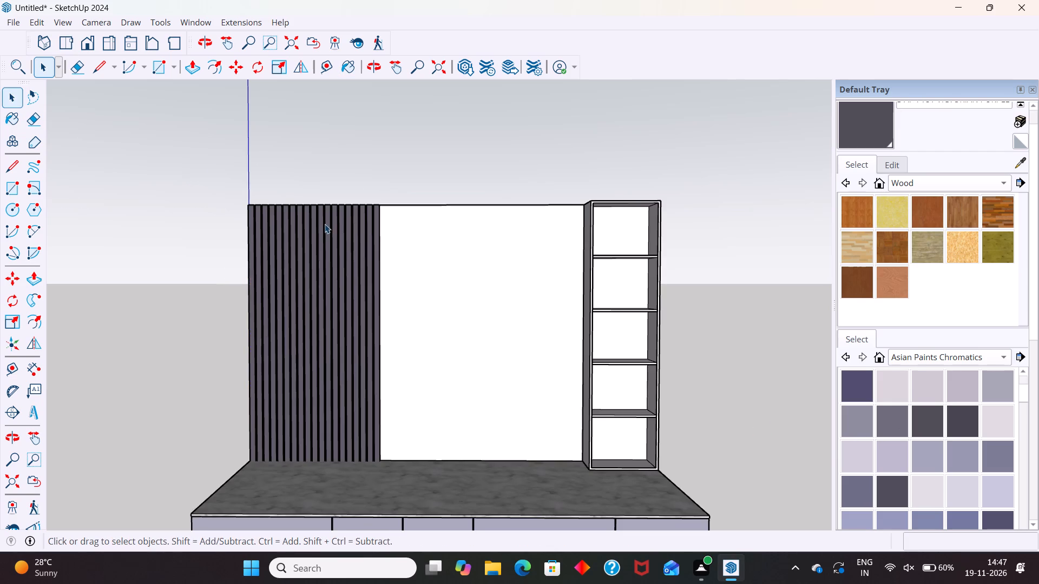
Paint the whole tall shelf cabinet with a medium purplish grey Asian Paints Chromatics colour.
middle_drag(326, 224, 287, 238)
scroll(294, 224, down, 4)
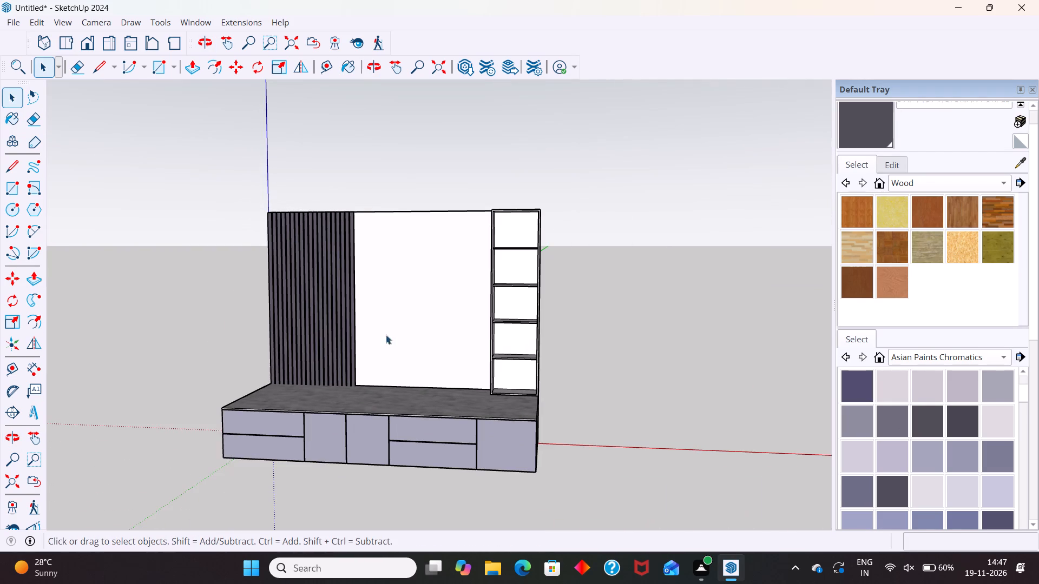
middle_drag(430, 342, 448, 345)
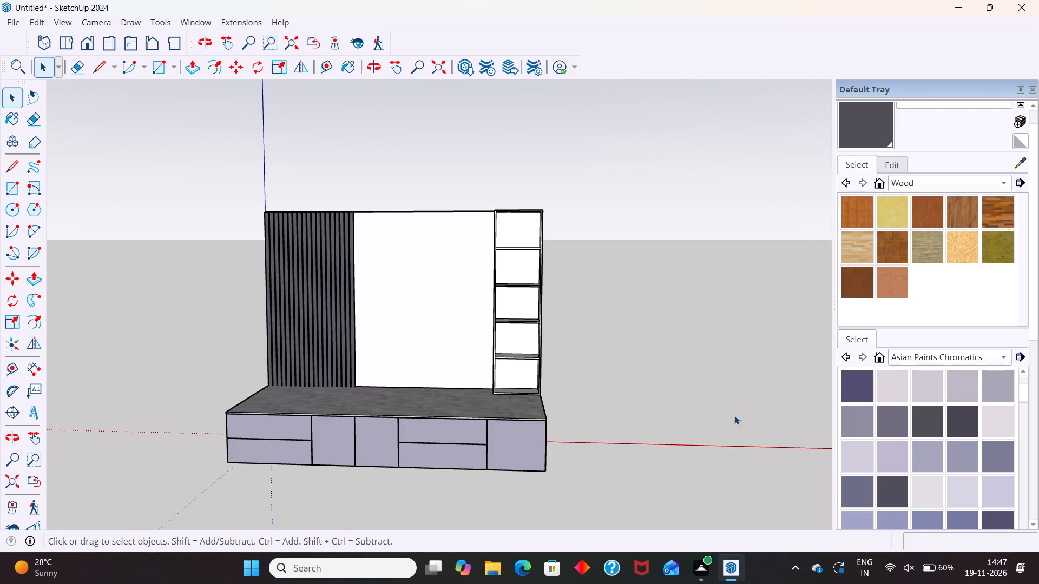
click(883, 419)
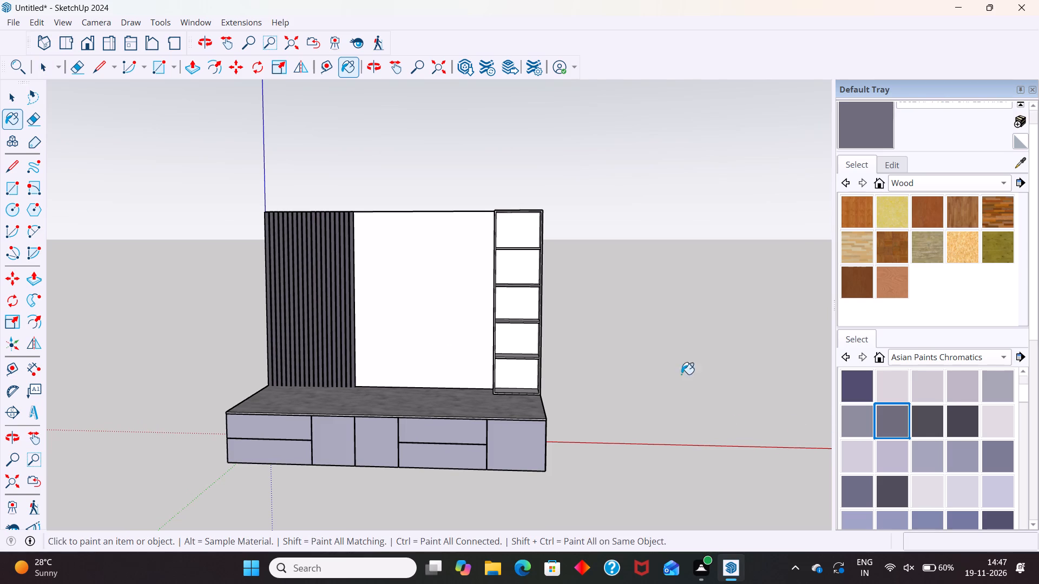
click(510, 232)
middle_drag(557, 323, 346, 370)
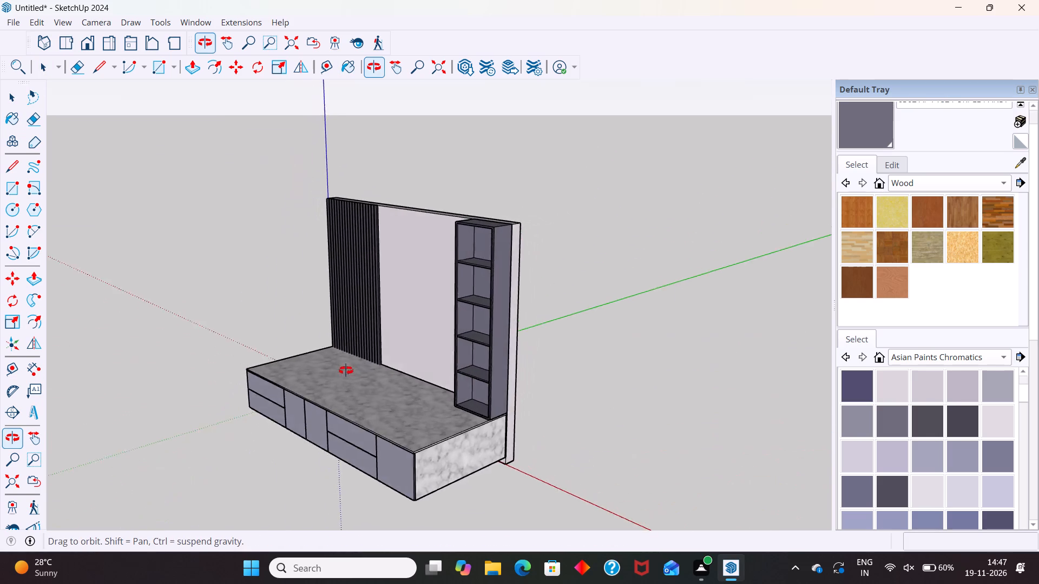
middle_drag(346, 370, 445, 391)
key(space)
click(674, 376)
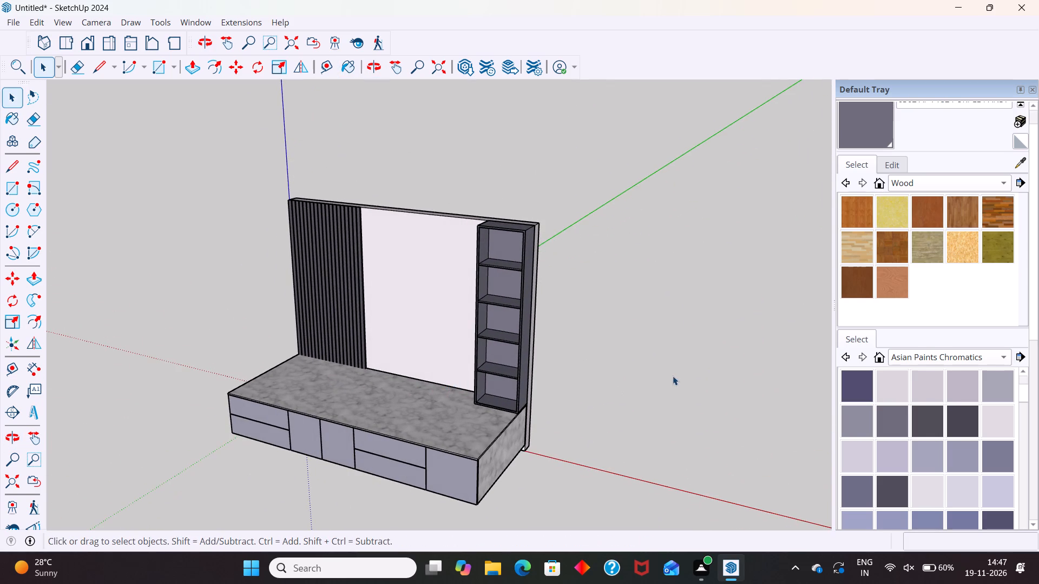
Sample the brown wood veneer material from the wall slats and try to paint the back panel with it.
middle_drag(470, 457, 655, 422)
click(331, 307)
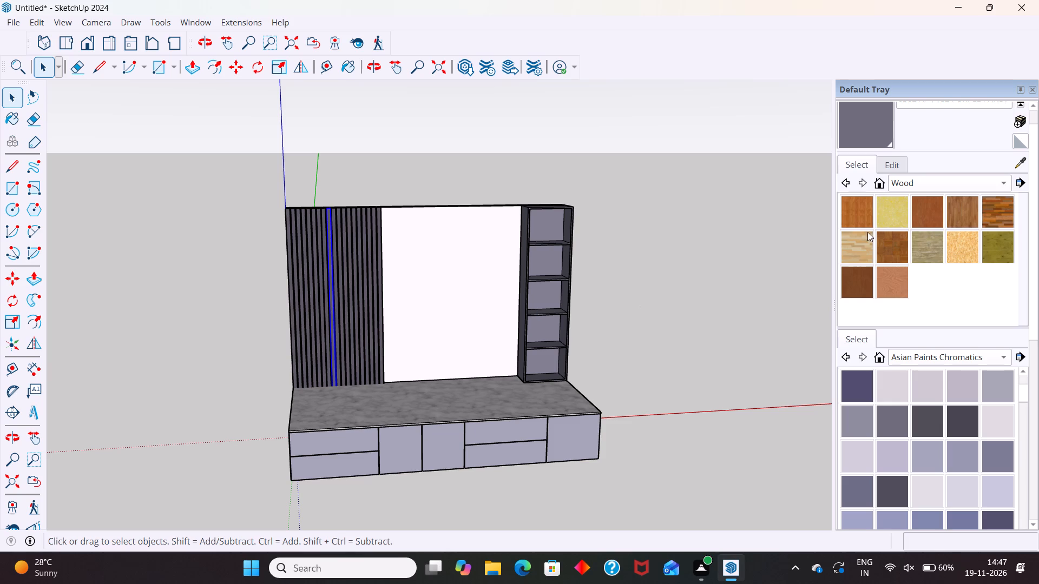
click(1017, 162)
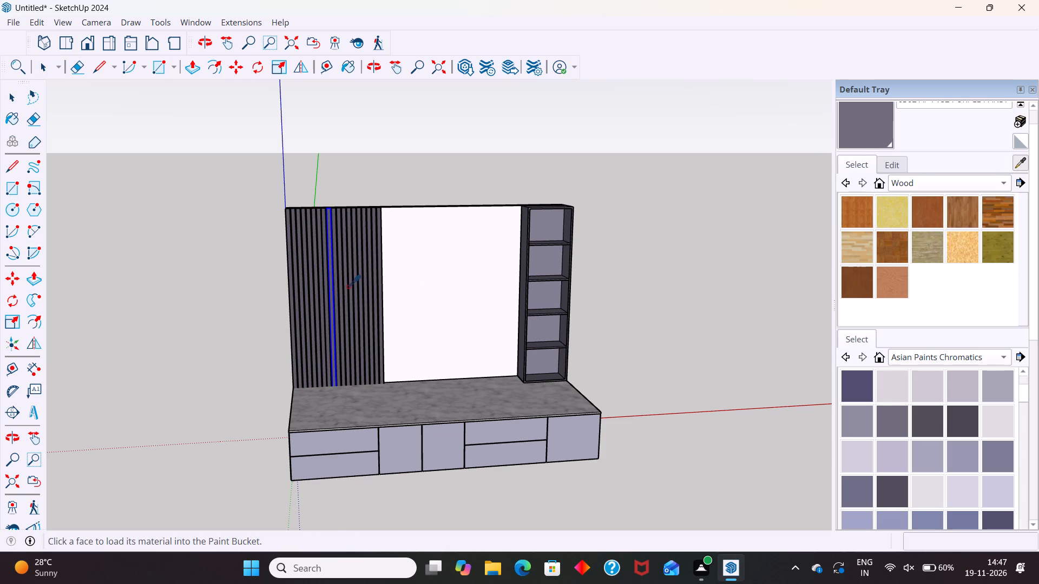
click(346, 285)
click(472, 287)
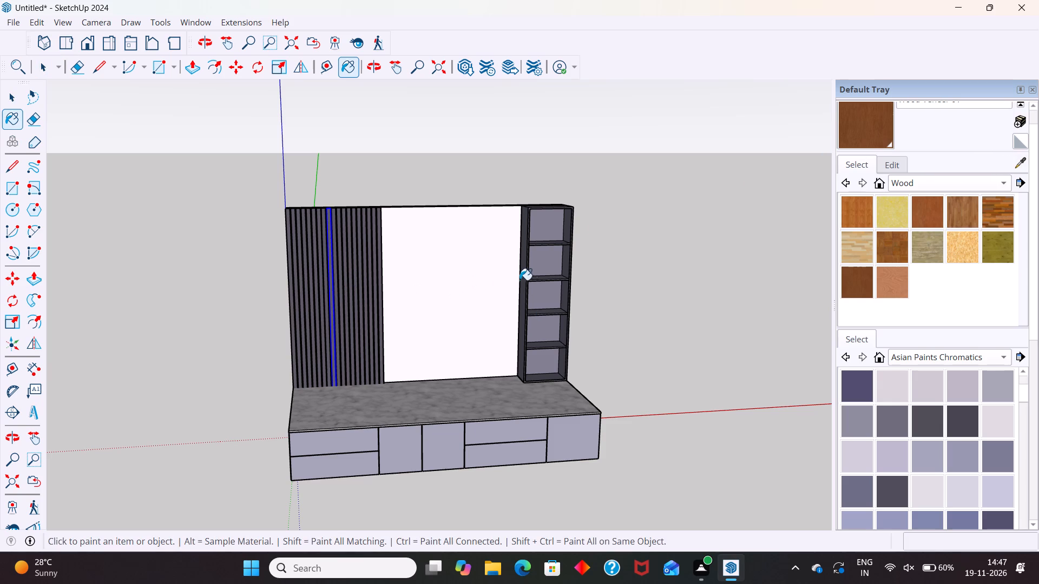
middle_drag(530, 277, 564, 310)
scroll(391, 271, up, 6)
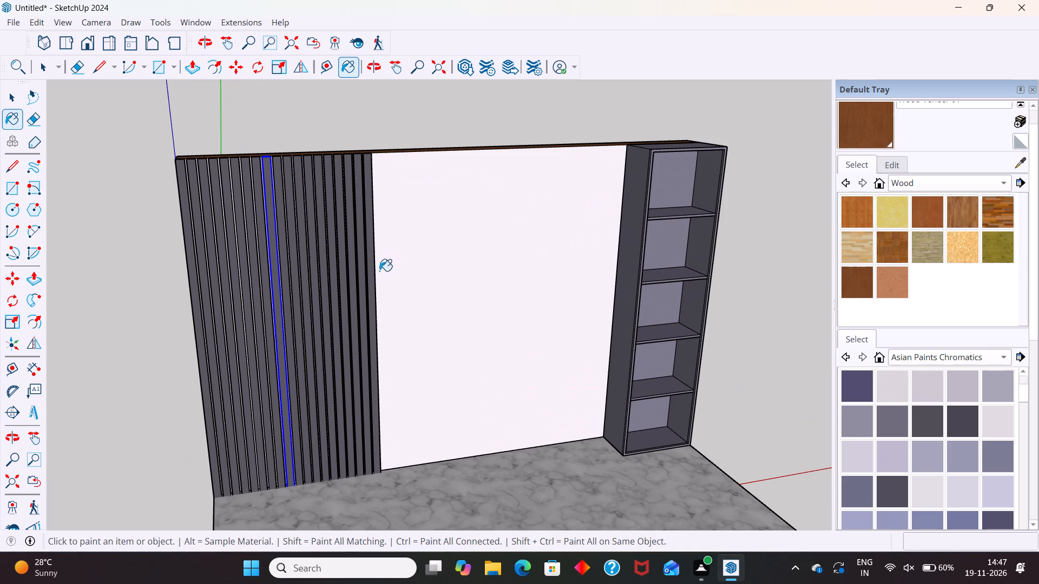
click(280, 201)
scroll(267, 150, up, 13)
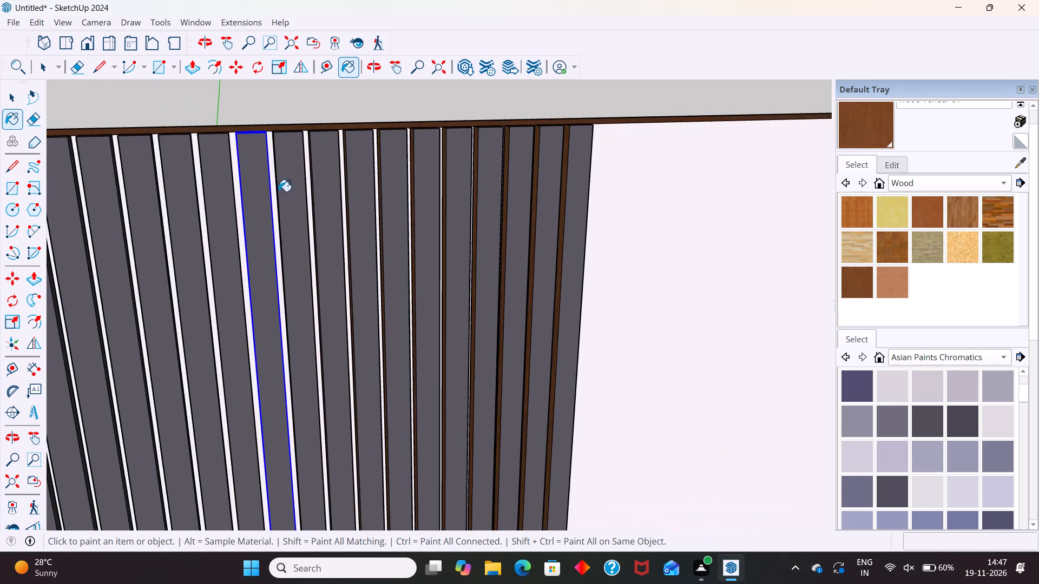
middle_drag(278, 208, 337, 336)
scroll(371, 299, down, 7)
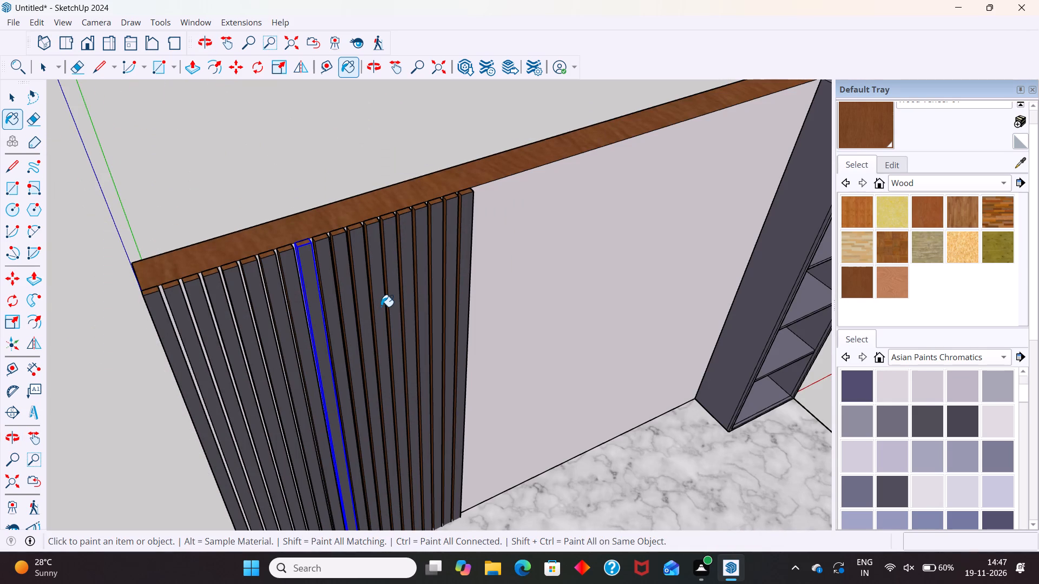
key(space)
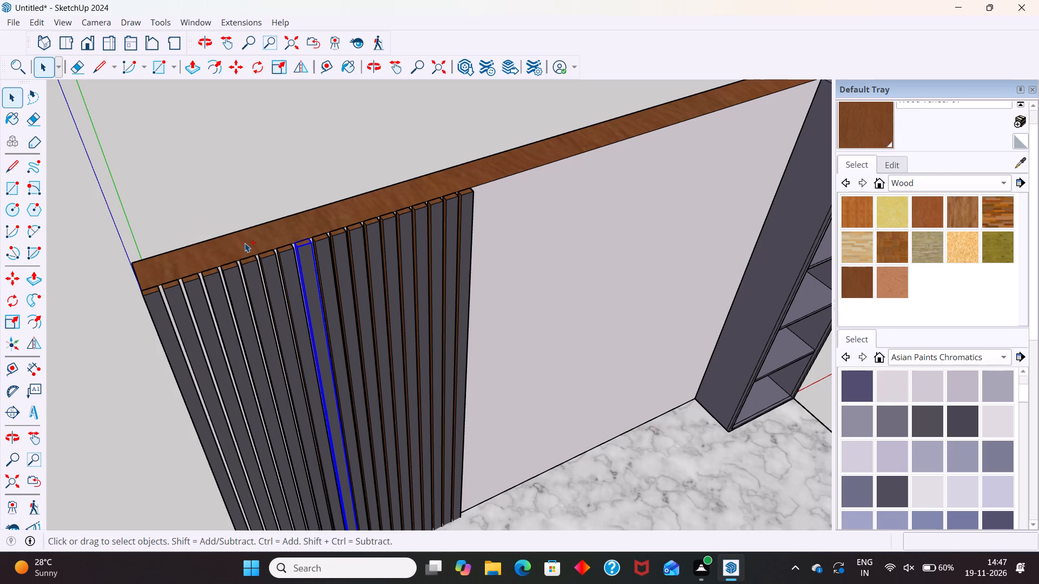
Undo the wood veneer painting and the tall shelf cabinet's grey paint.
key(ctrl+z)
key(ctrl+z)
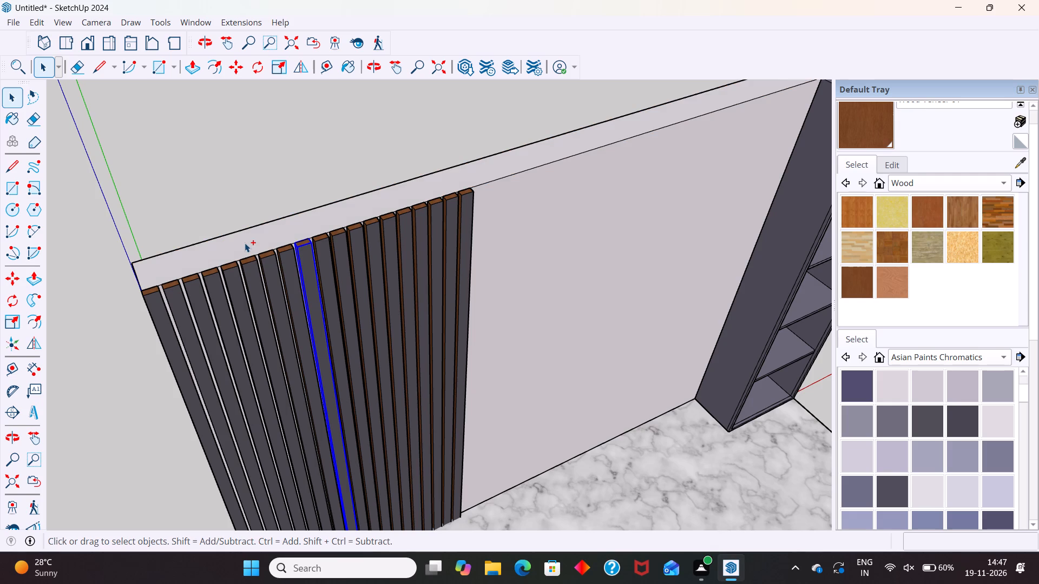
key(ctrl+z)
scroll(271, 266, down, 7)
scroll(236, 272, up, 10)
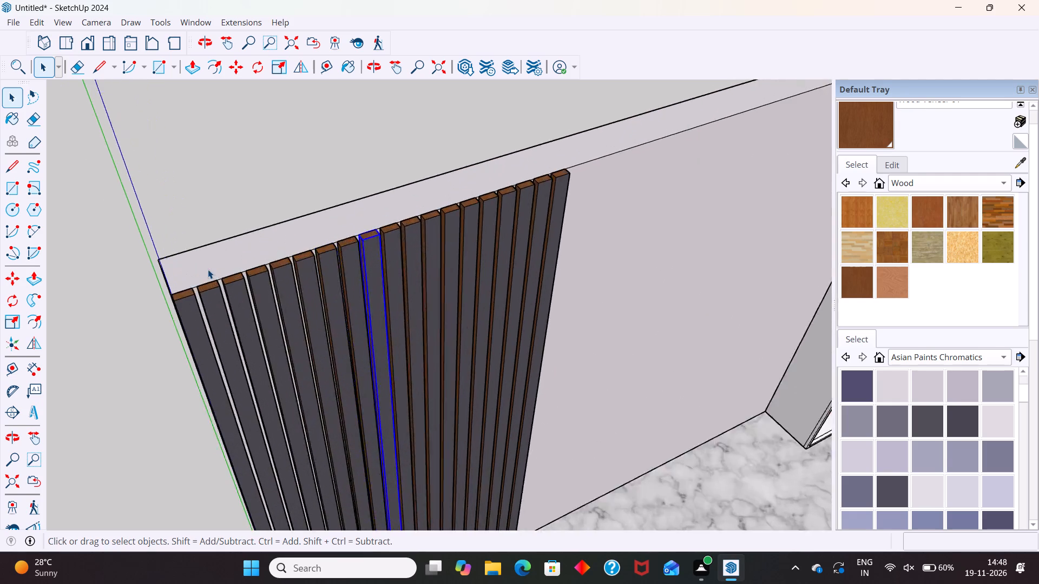
Open the slat component for editing and paint its top and side faces with the dark charcoal grey Asian Paints Chromatics colour.
scroll(208, 269, up, 7)
triple_click(183, 309)
click(183, 309)
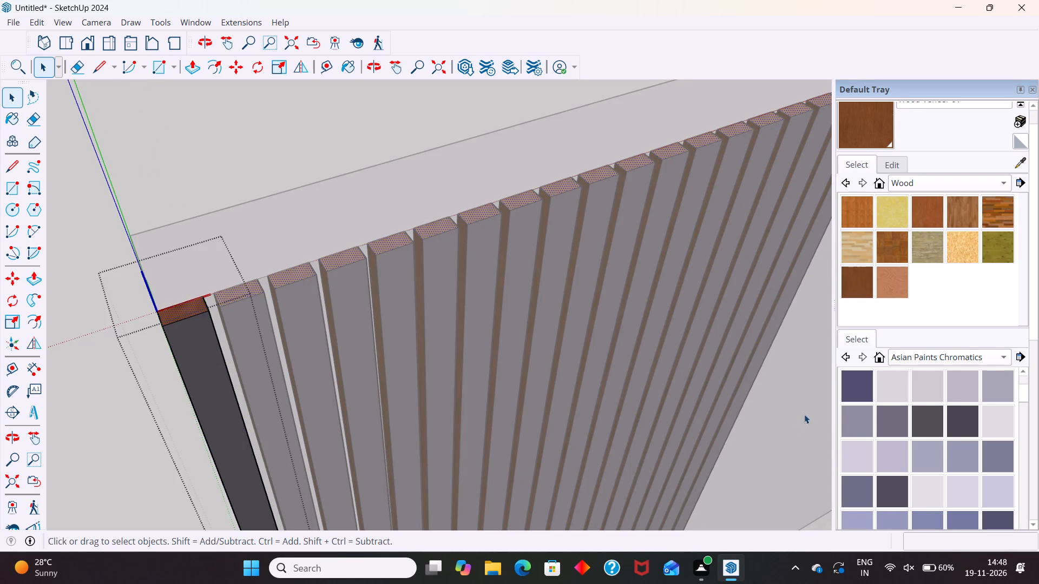
click(890, 422)
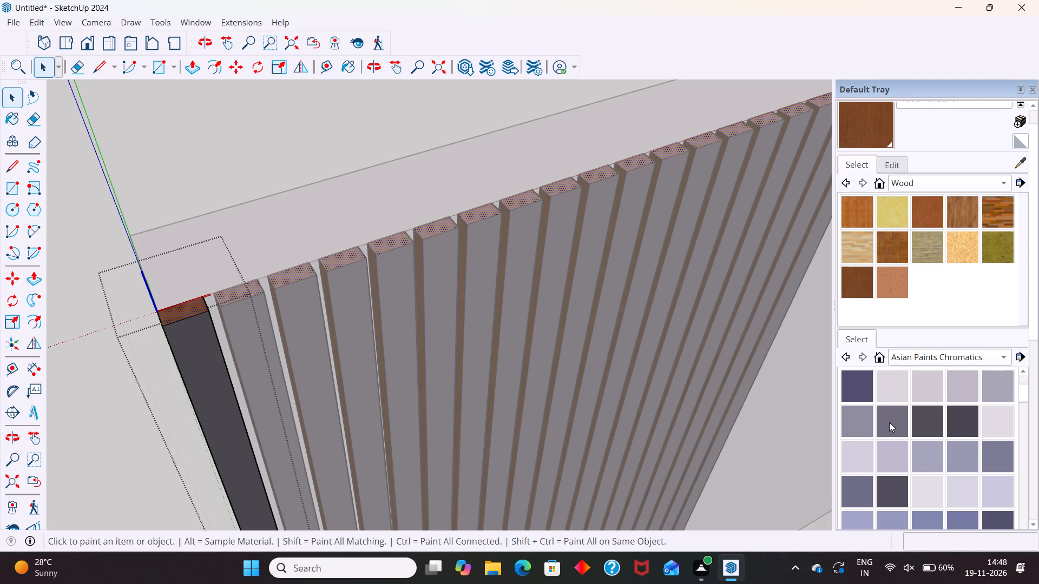
click(928, 419)
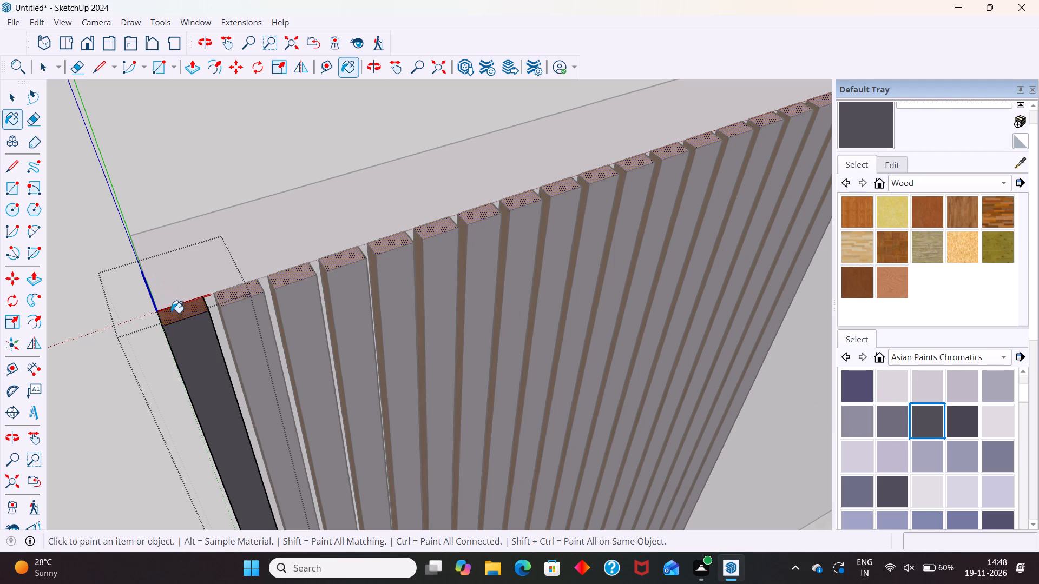
click(179, 317)
scroll(316, 286, down, 7)
scroll(317, 286, up, 9)
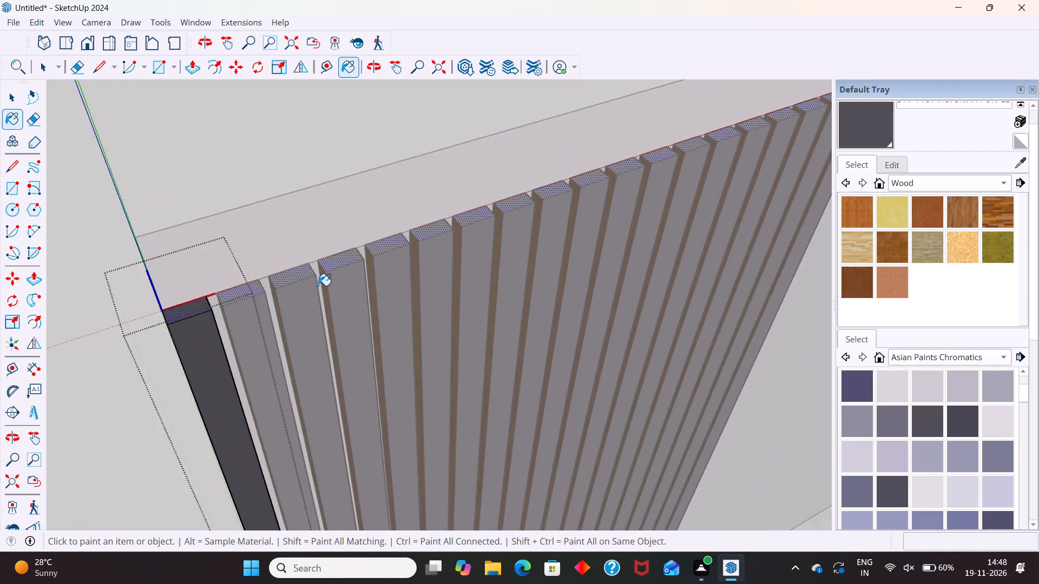
scroll(318, 286, up, 4)
middle_drag(324, 284, 433, 206)
scroll(441, 198, down, 8)
scroll(284, 309, up, 3)
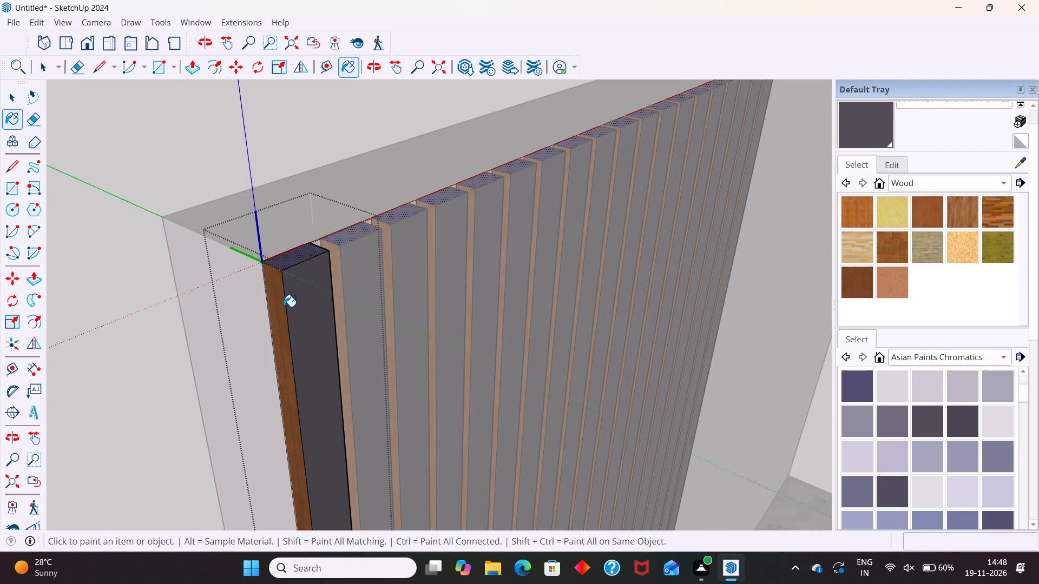
click(281, 297)
middle_drag(335, 297, 16, 366)
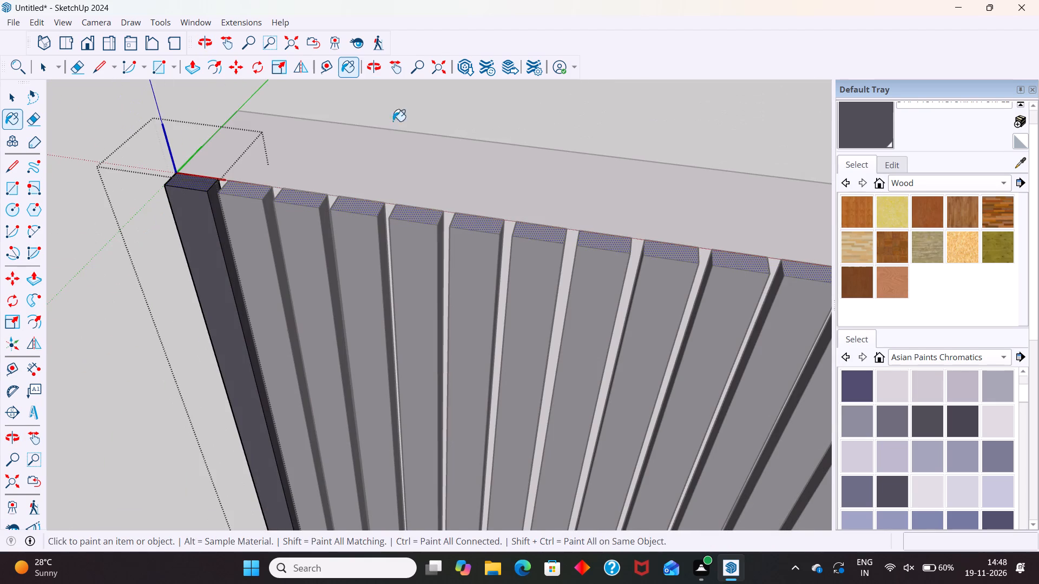
Paint the bottom end faces of the wall slats with the same dark charcoal grey and finish editing the slat component.
scroll(396, 131, down, 15)
middle_drag(397, 345, 547, 120)
scroll(548, 152, down, 7)
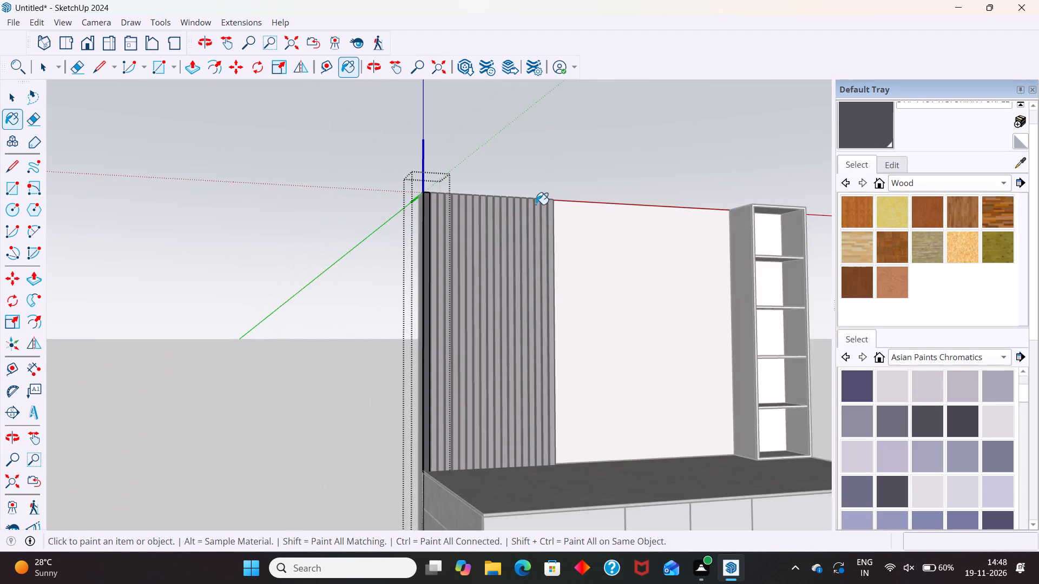
scroll(536, 205, down, 7)
middle_drag(489, 412, 532, 233)
scroll(474, 409, up, 17)
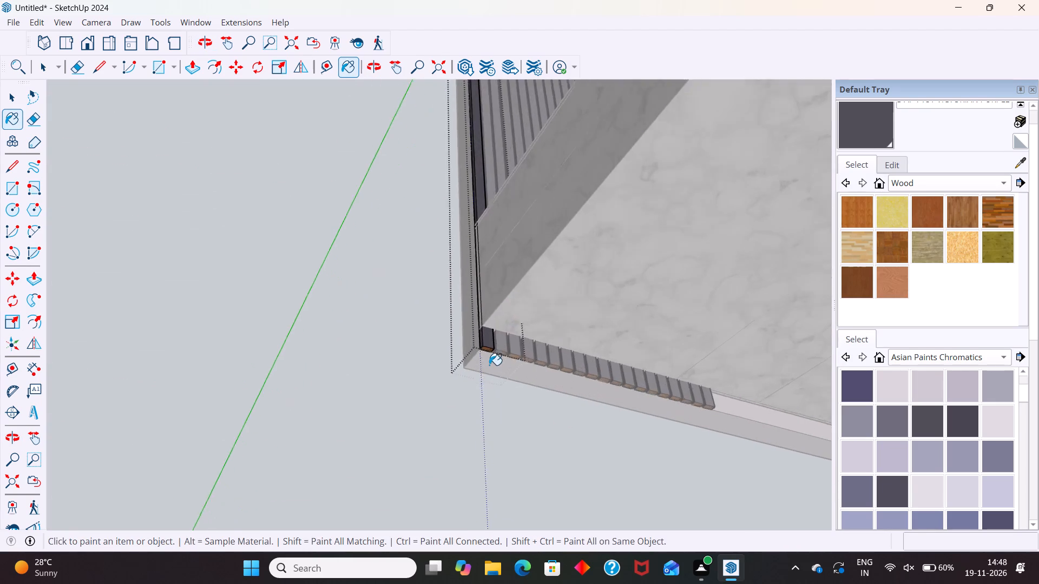
scroll(489, 365, up, 10)
click(485, 311)
key(space)
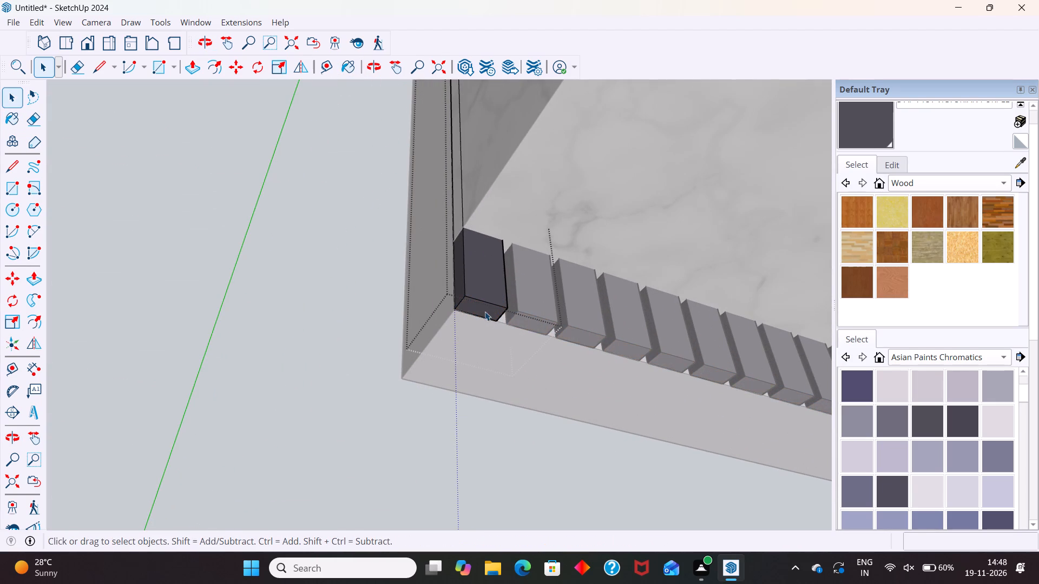
click(461, 379)
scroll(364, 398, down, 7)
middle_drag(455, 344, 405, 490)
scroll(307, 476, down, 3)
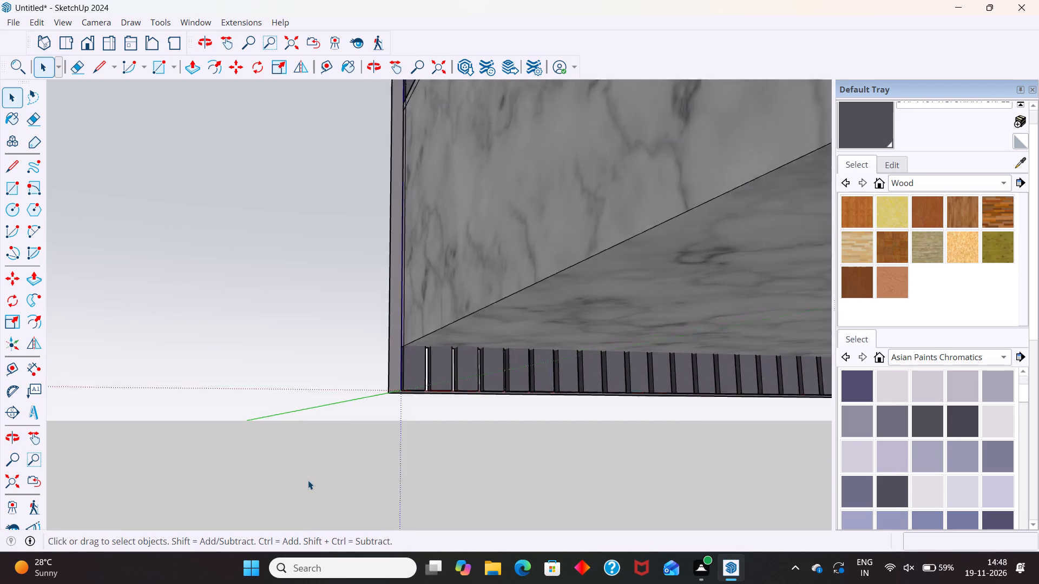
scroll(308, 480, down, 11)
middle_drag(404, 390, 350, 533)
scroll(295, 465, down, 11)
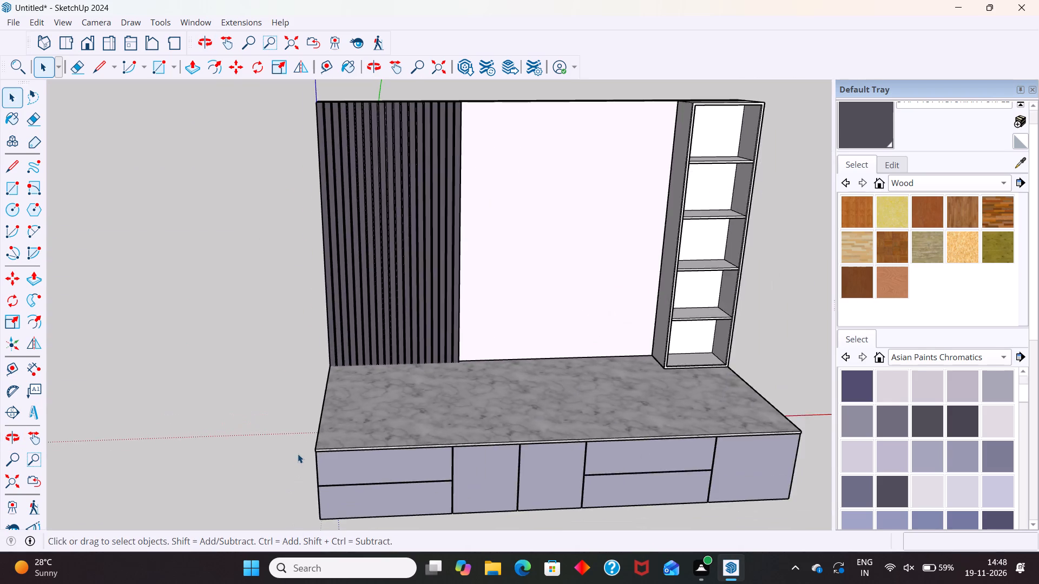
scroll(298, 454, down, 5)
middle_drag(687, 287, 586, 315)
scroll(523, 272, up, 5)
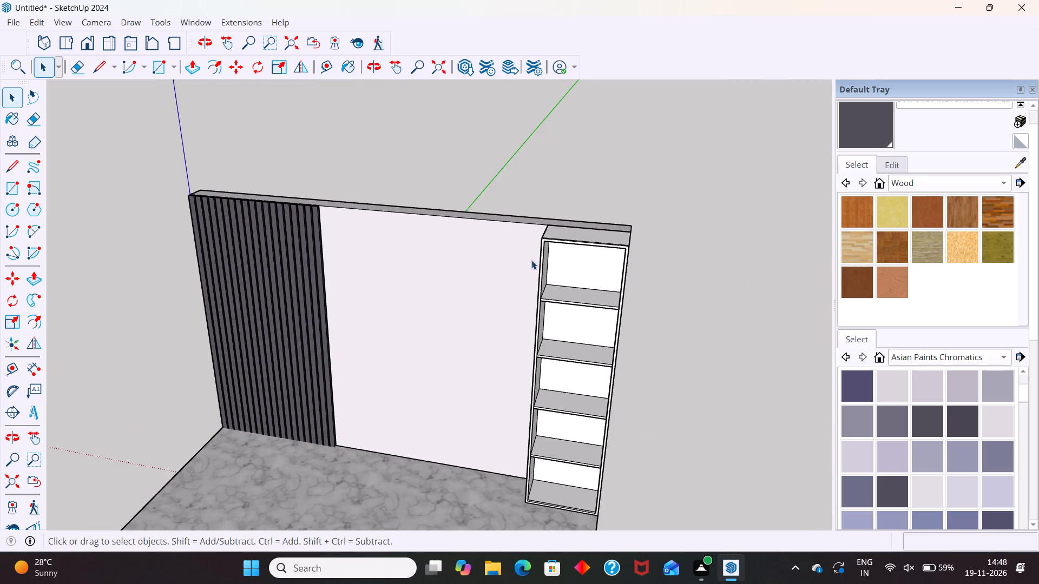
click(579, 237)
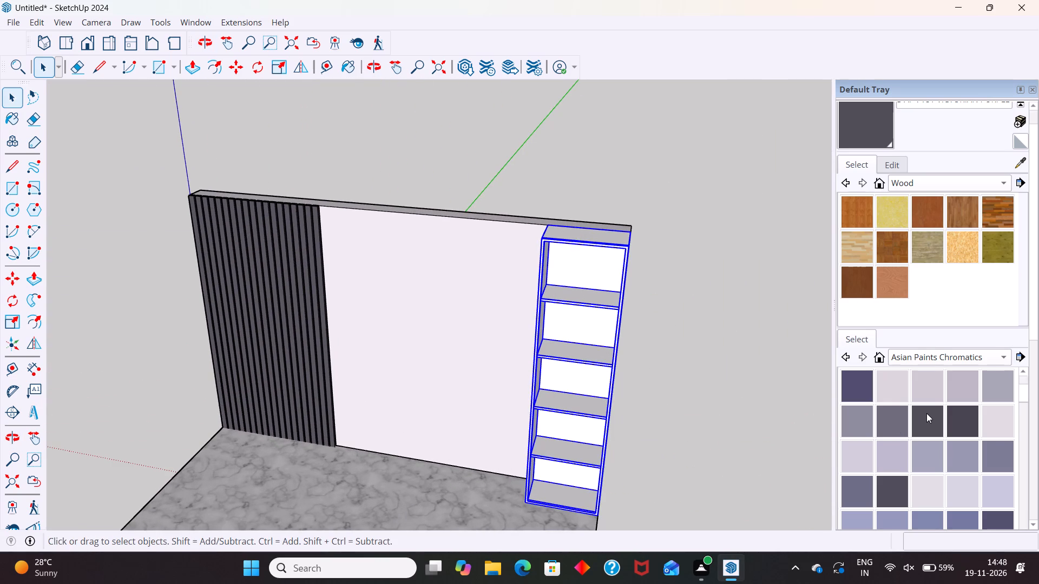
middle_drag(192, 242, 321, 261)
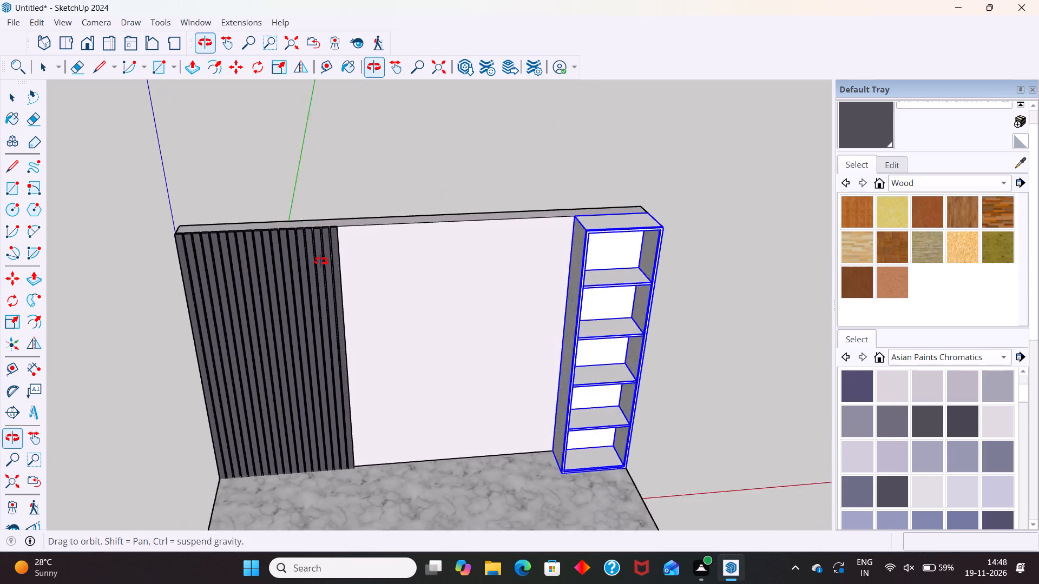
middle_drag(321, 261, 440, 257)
Open the first slat for editing, sample the charcoal colour from its front face, and repaint the slats' top end with it.
scroll(211, 254, up, 18)
middle_drag(239, 277, 261, 315)
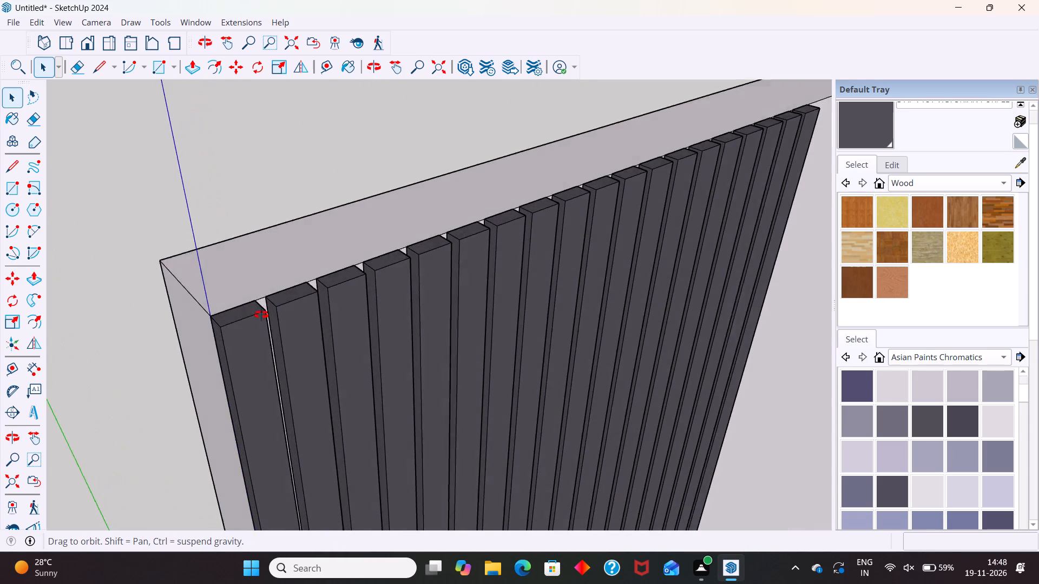
middle_drag(261, 315, 264, 346)
click(252, 401)
double_click(260, 399)
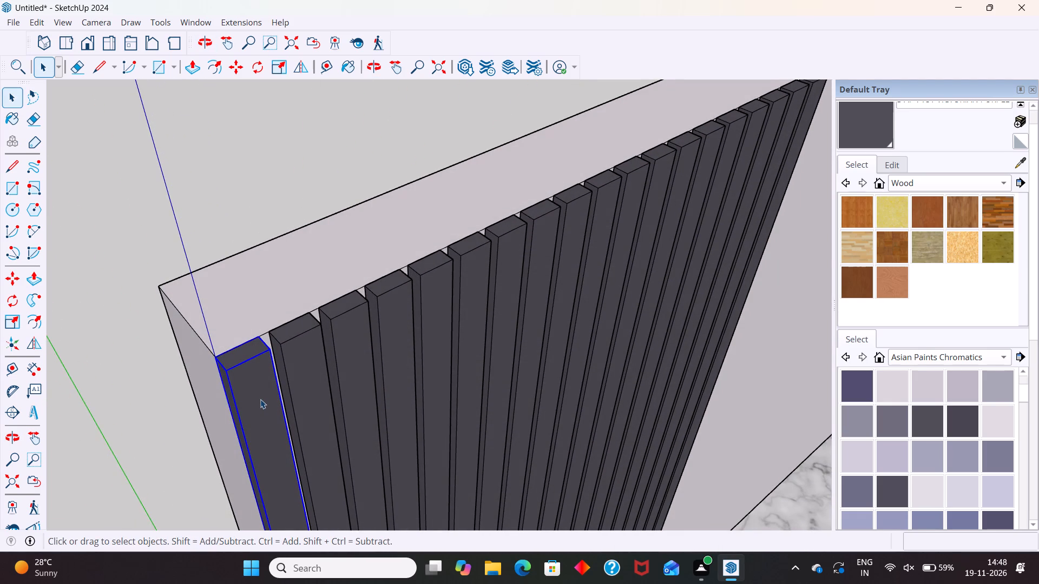
click(260, 399)
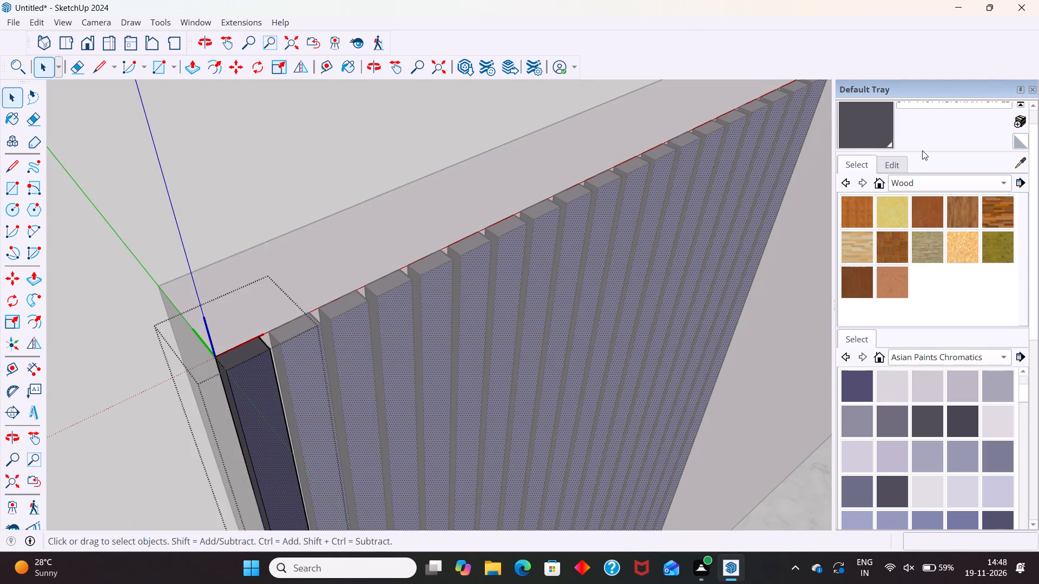
click(1021, 167)
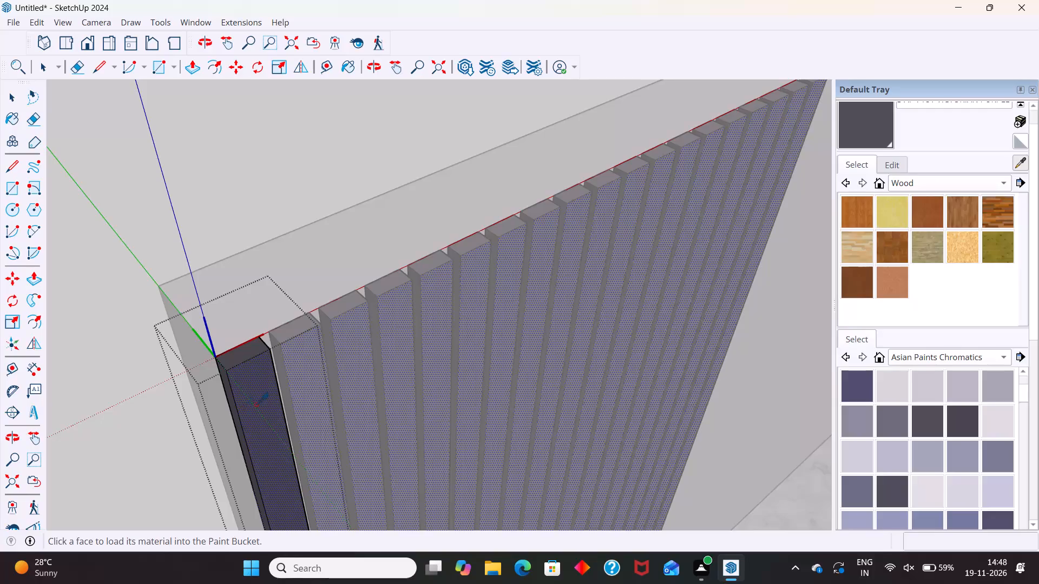
click(256, 404)
click(251, 351)
scroll(248, 361, up, 1)
key(space)
click(199, 316)
double_click(234, 361)
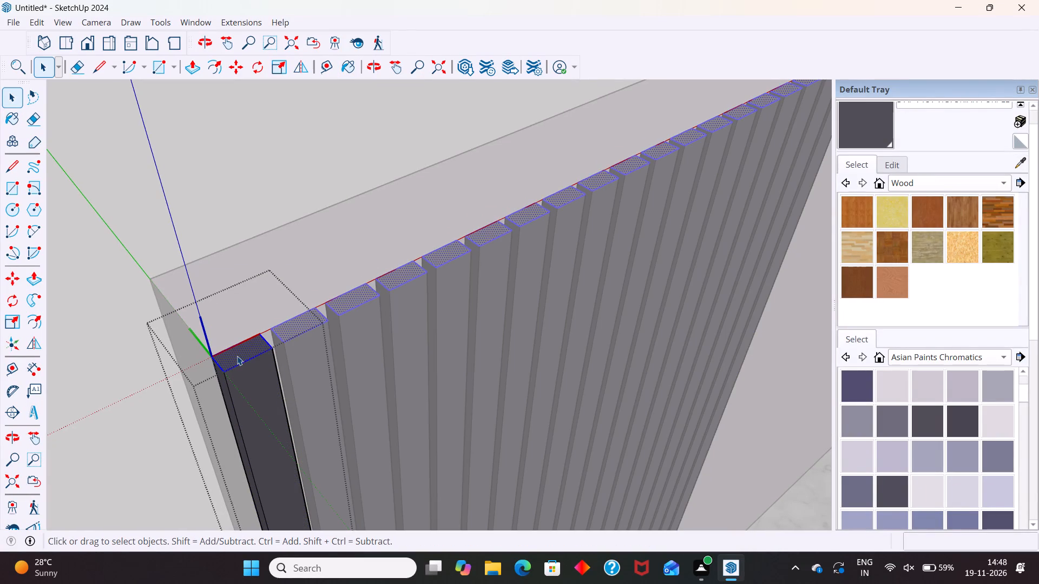
key(Escape)
Paint the whole tall shelf cabinet with the dark charcoal grey Asian Paints Chromatics colour used on the slats.
scroll(252, 233, down, 19)
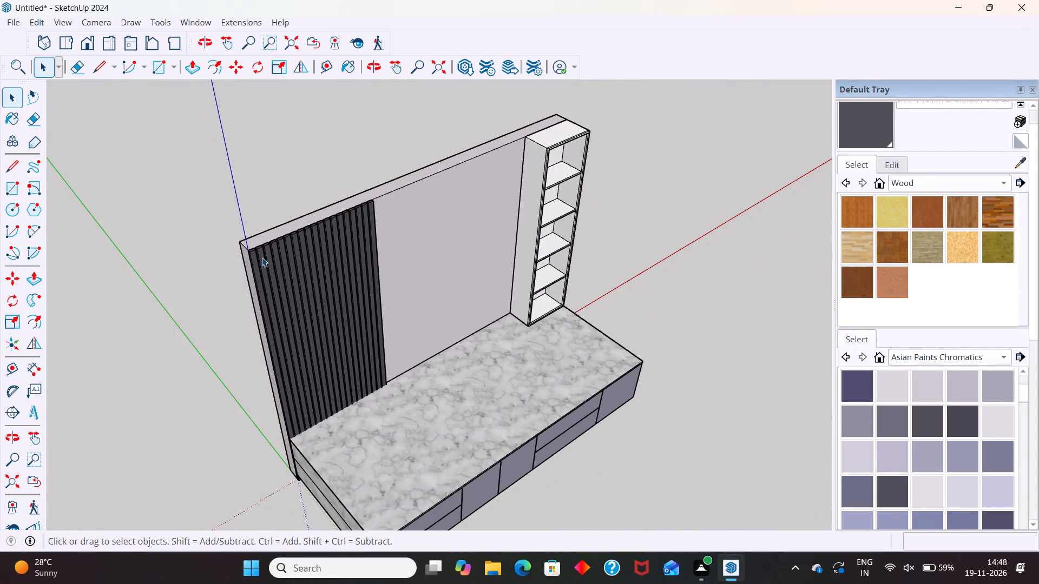
middle_drag(431, 360, 337, 361)
scroll(534, 179, up, 2)
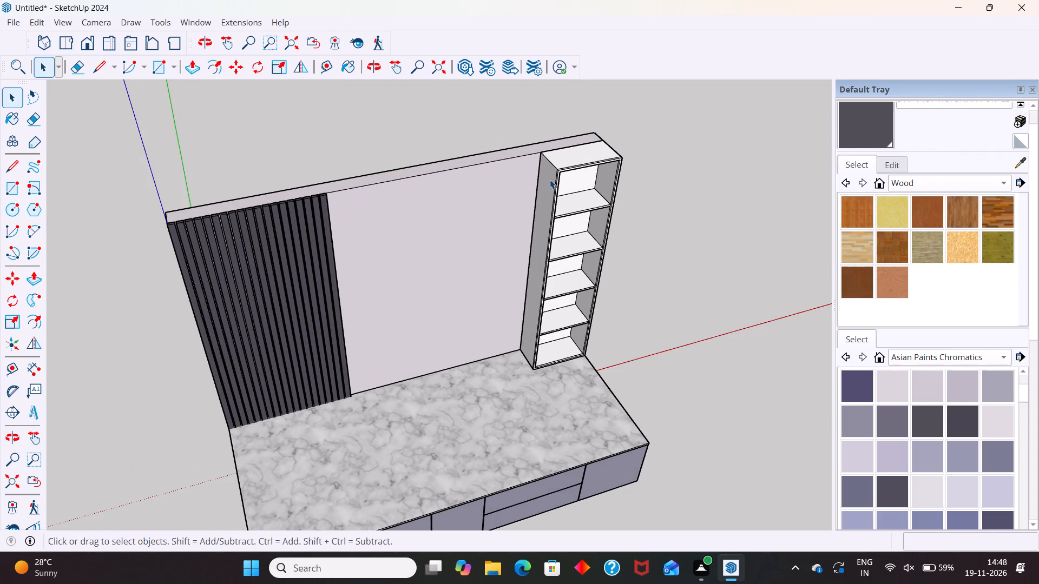
click(550, 179)
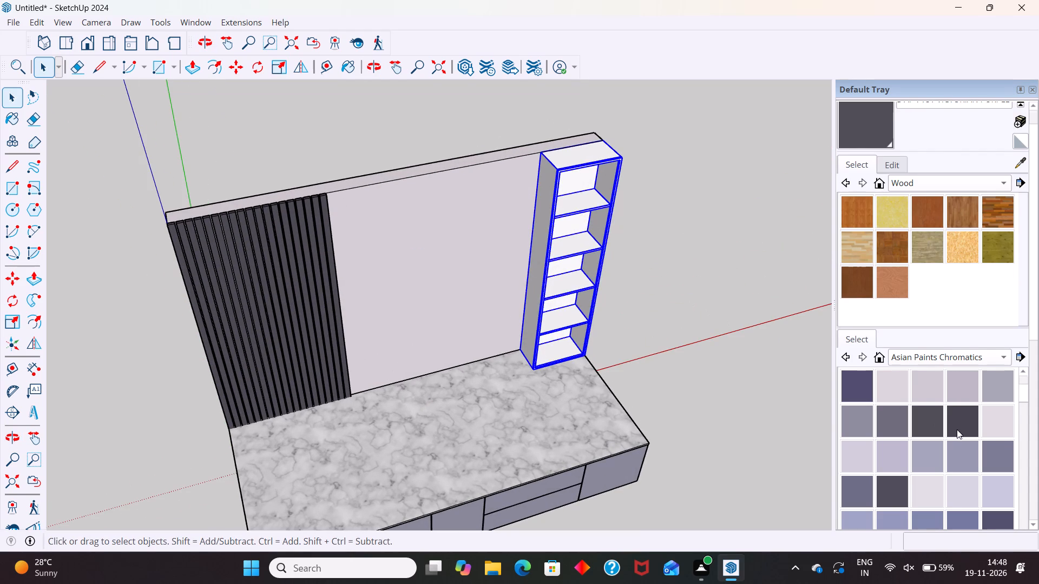
click(919, 417)
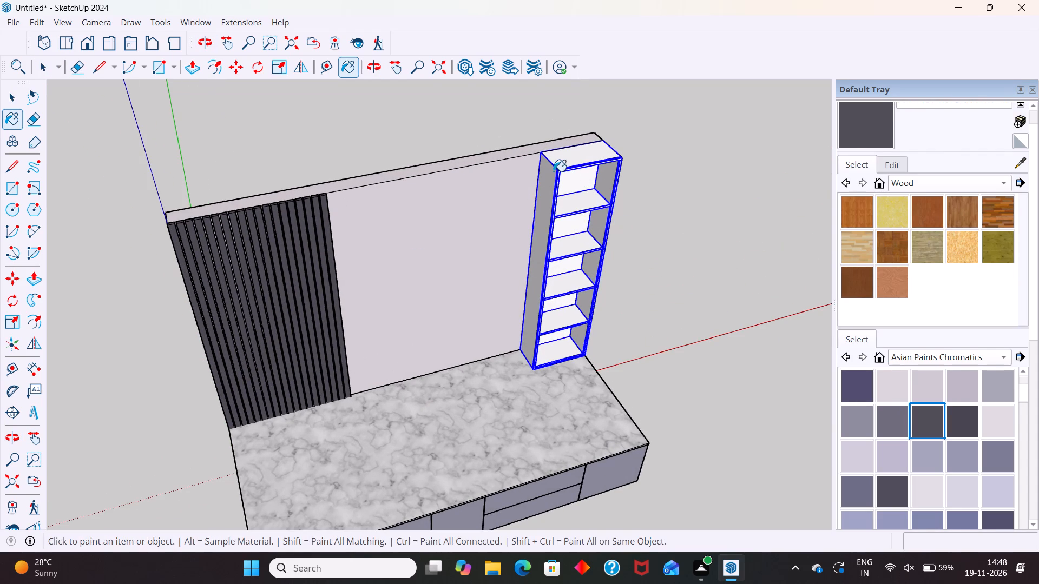
click(554, 171)
key(space)
click(667, 258)
Draw a rectangle about 2191 mm wide and 1273 mm high across the inner slats and the white back panel, ending beside the shelf cabinet.
middle_drag(648, 393, 431, 303)
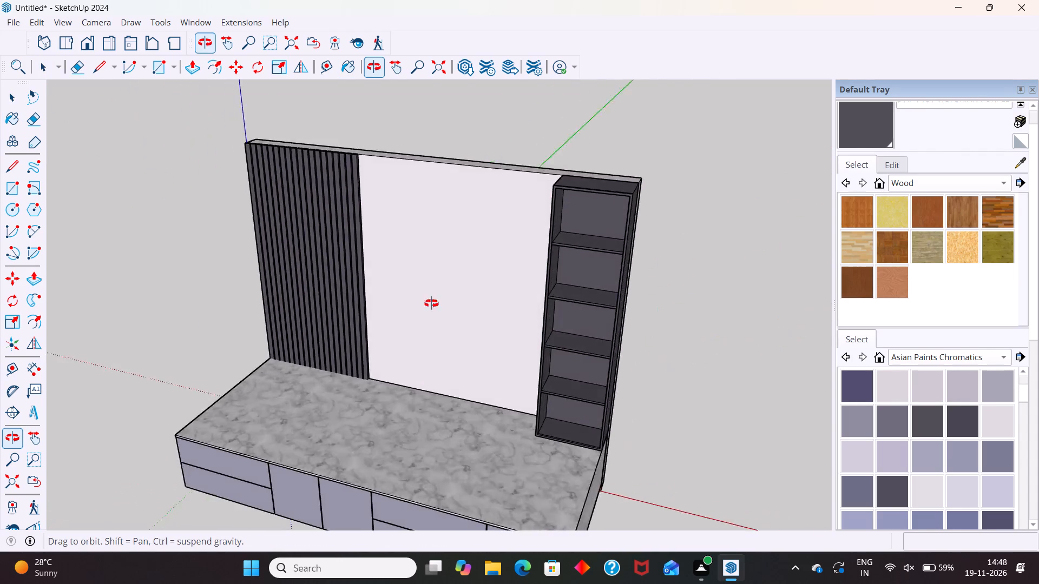
middle_drag(431, 303, 482, 273)
middle_drag(371, 376, 421, 376)
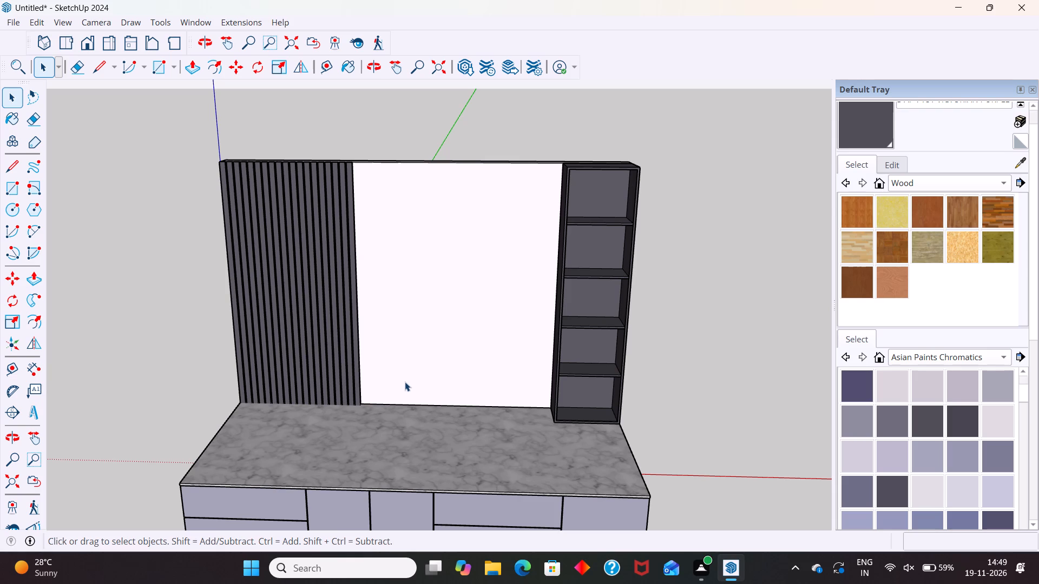
middle_drag(348, 402, 391, 376)
key(r)
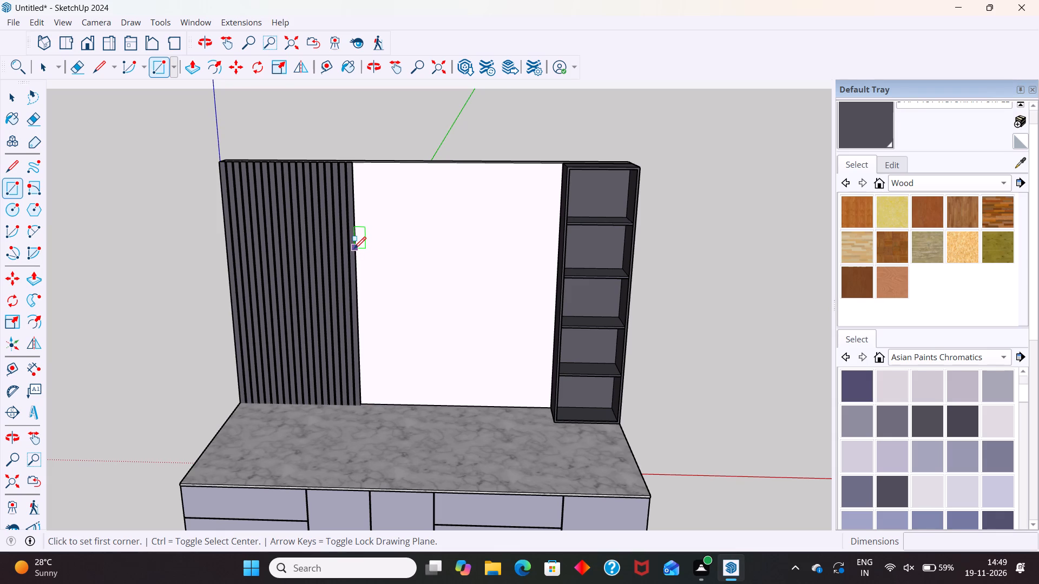
click(315, 244)
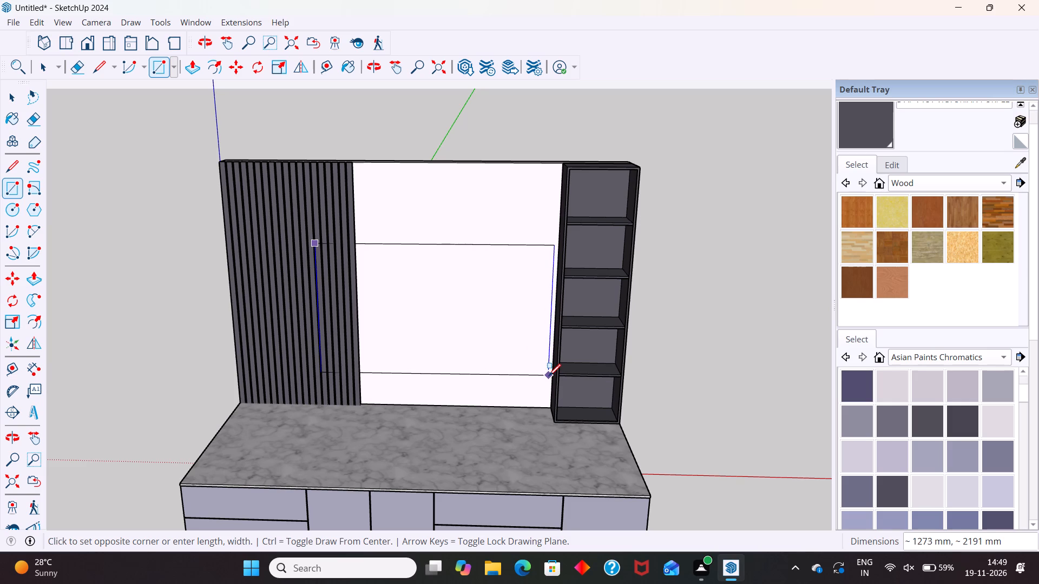
click(549, 376)
key(space)
Move the new rectangle with its edges vertically upward by about 78 mm.
scroll(560, 244, up, 5)
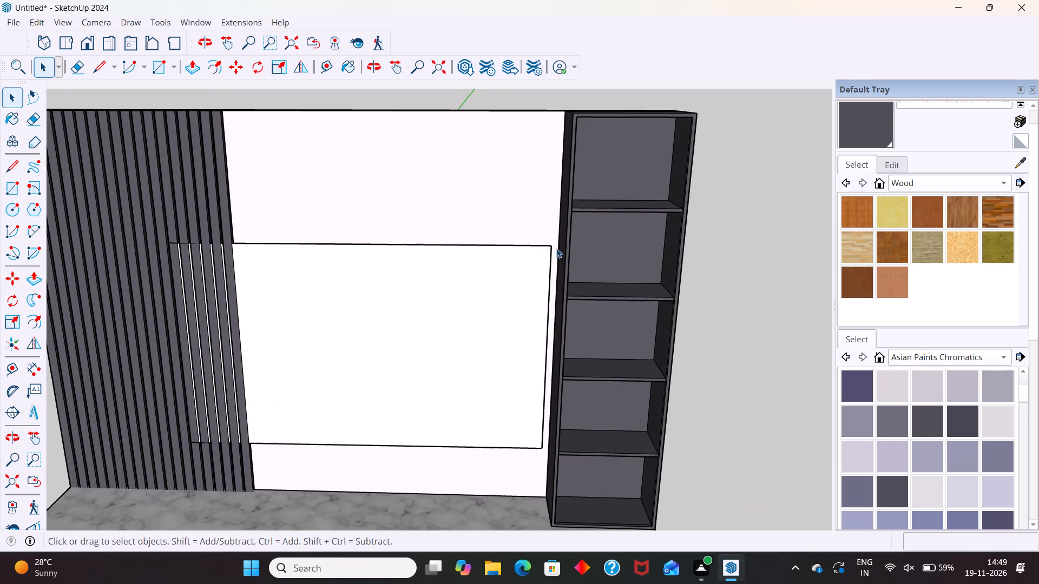
click(548, 245)
double_click(506, 286)
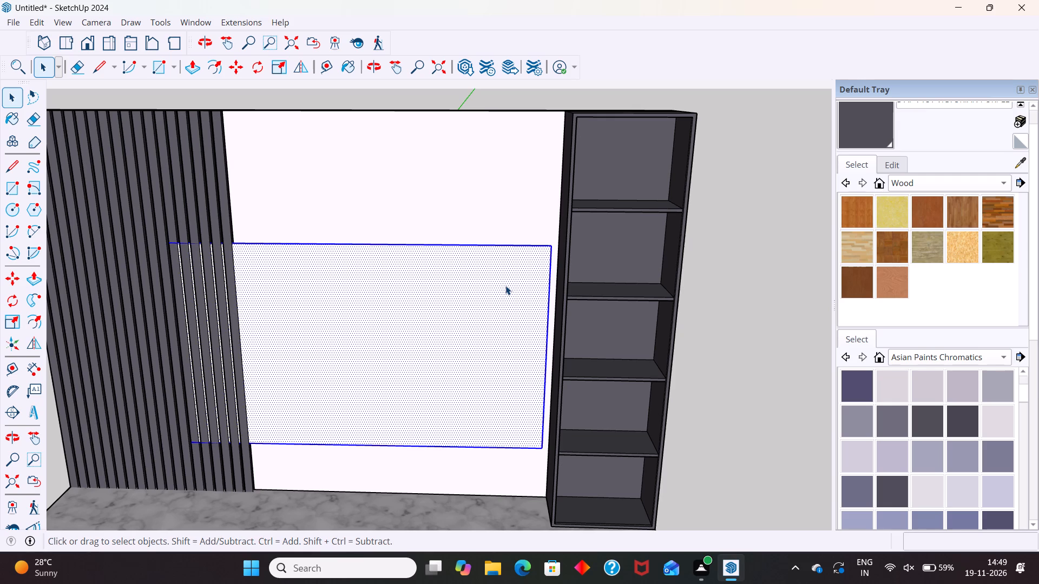
key(m)
click(550, 247)
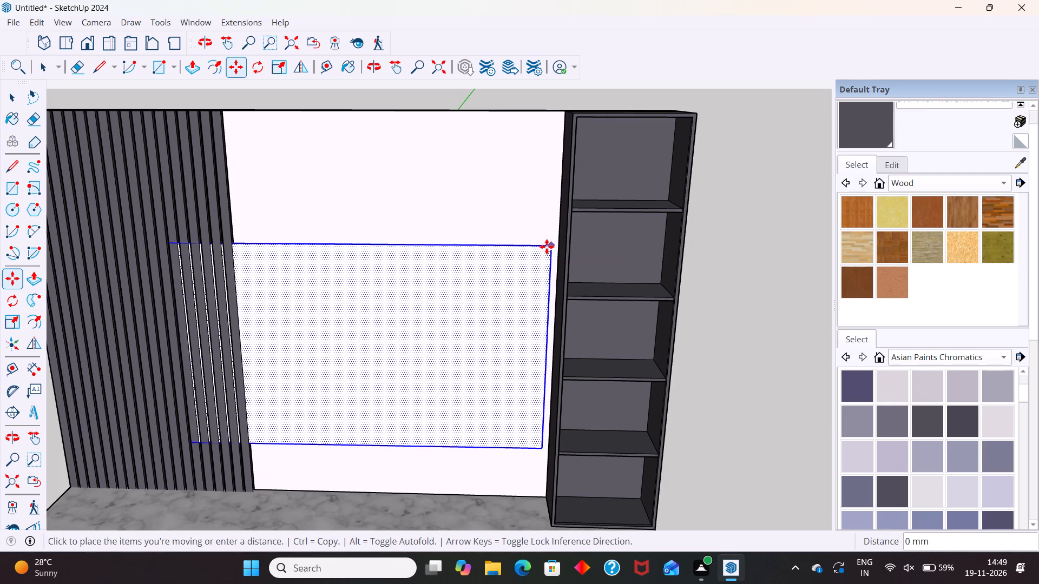
key(Up)
click(547, 232)
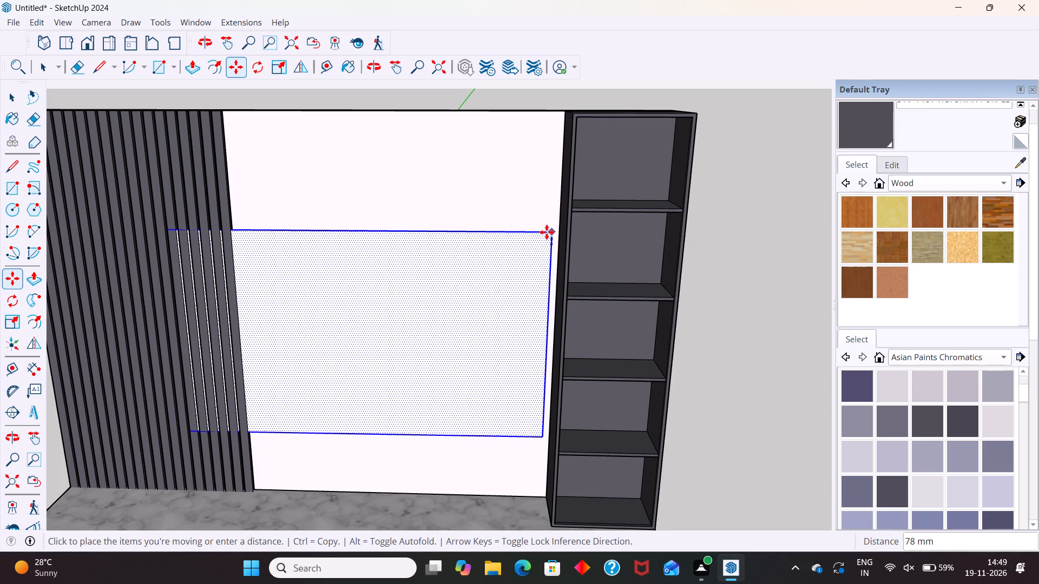
key(space)
Extrude the raised rectangle's face outward by 2" to form a thick panel in front of the slats and back wall.
double_click(449, 332)
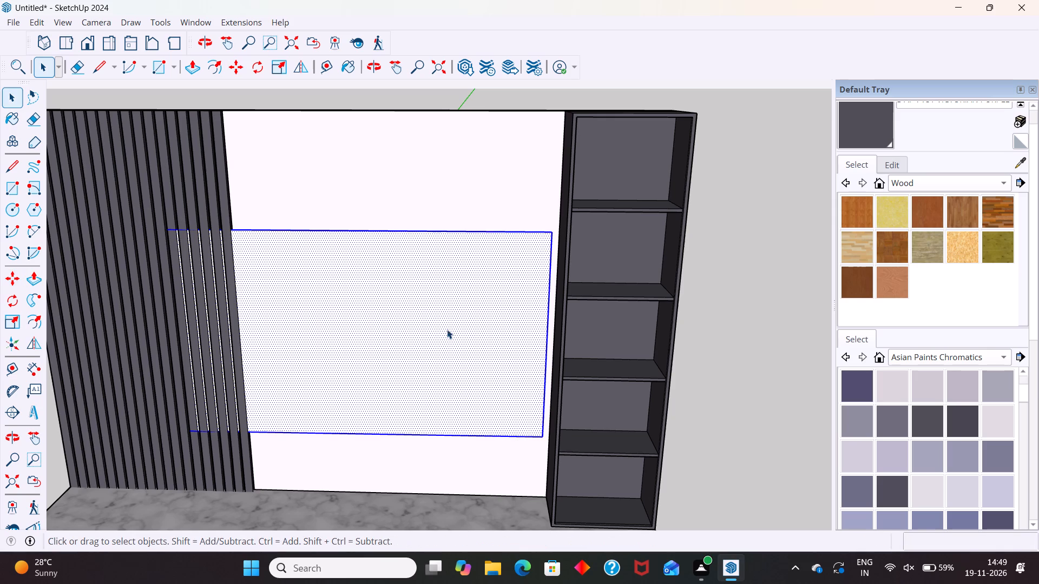
key(p)
click(447, 329)
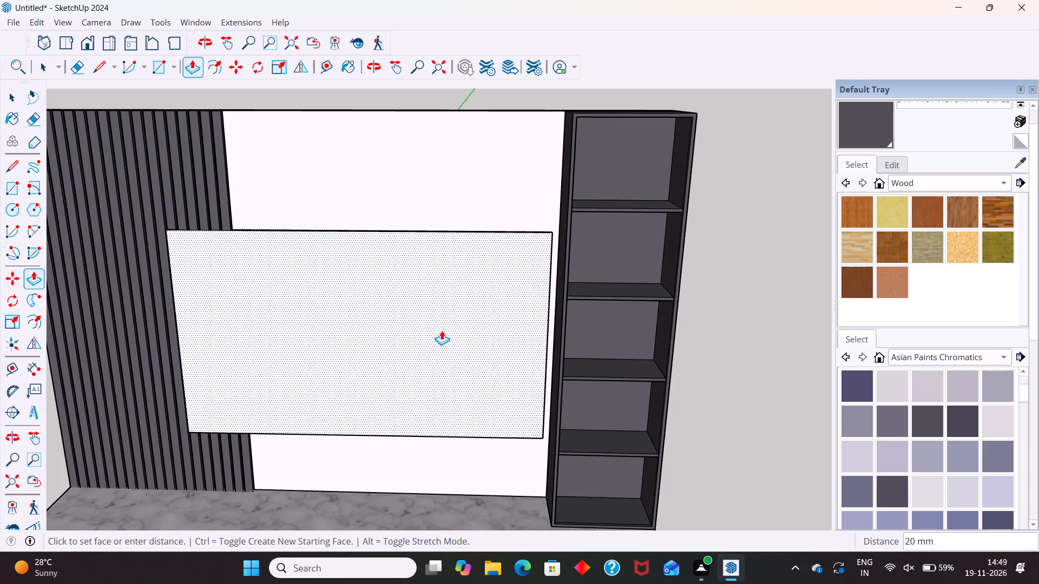
text(2")
key(Return)
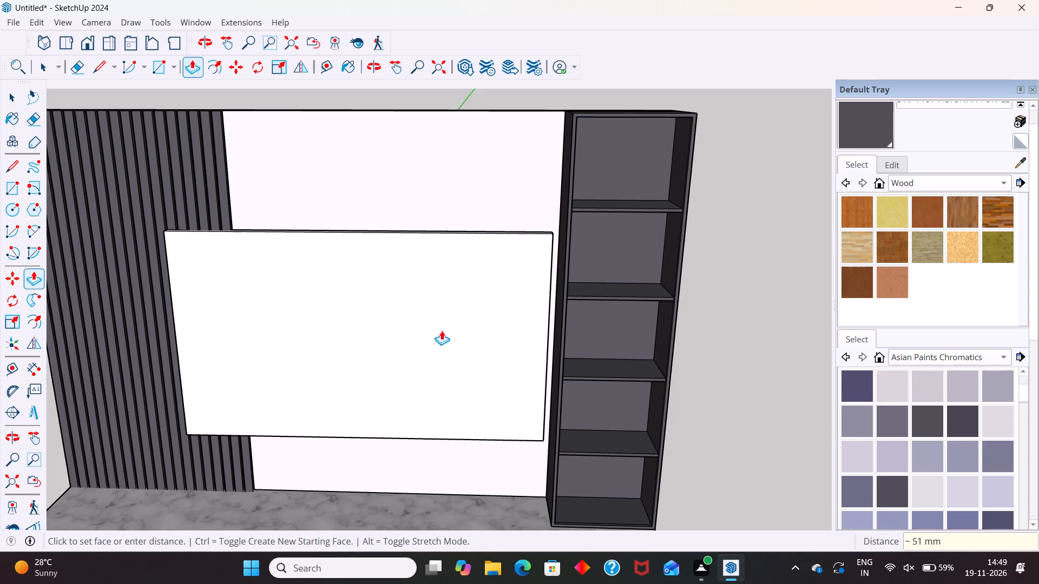
key(space)
Select the whole extruded panel with all its faces and edges and make it a group.
scroll(404, 326, down, 7)
middle_drag(312, 388, 451, 402)
scroll(286, 316, up, 5)
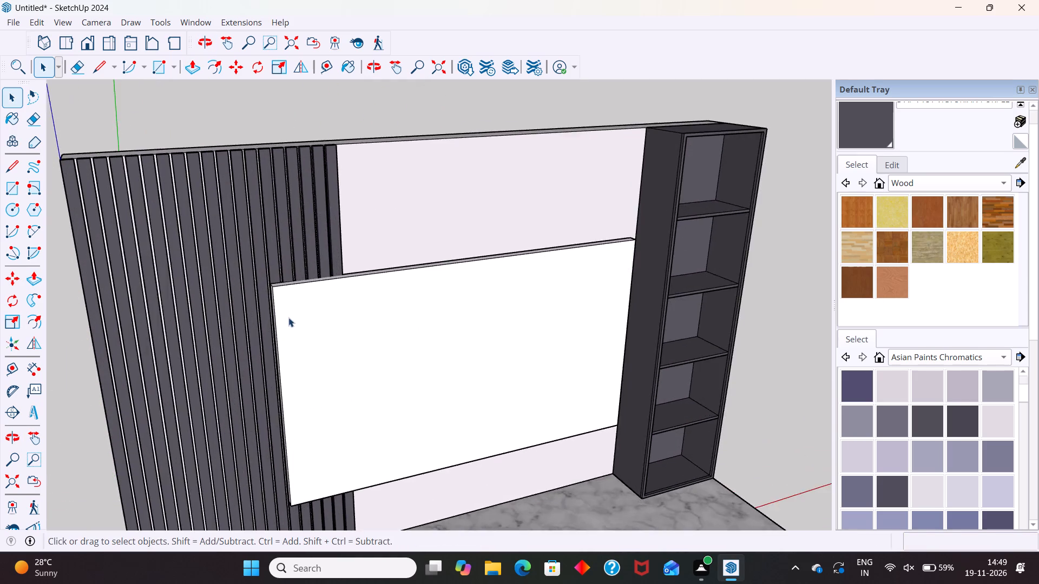
scroll(288, 317, up, 4)
middle_drag(273, 341, 340, 376)
triple_click(295, 350)
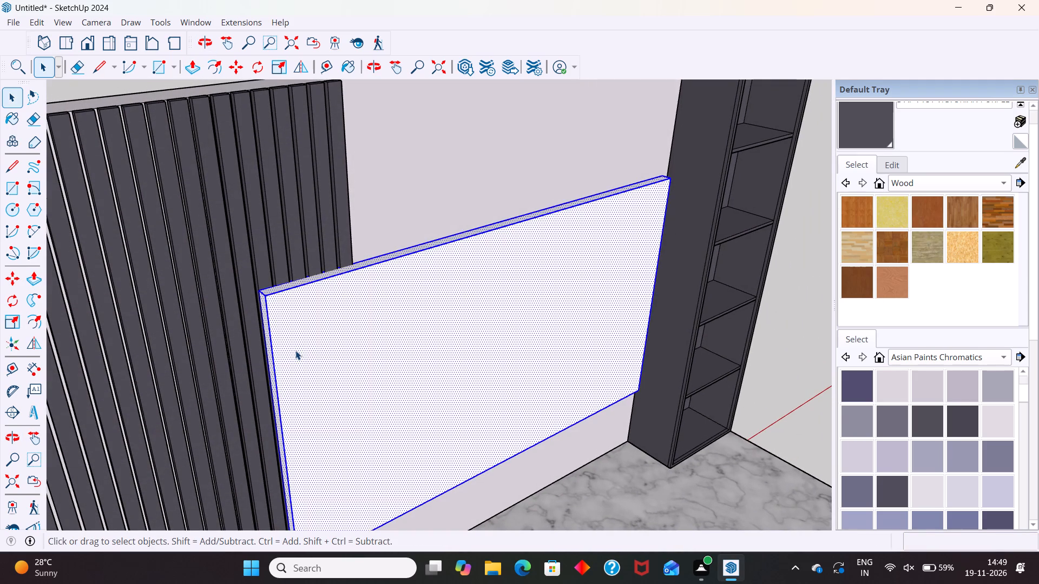
scroll(288, 346, down, 6)
right_click(312, 346)
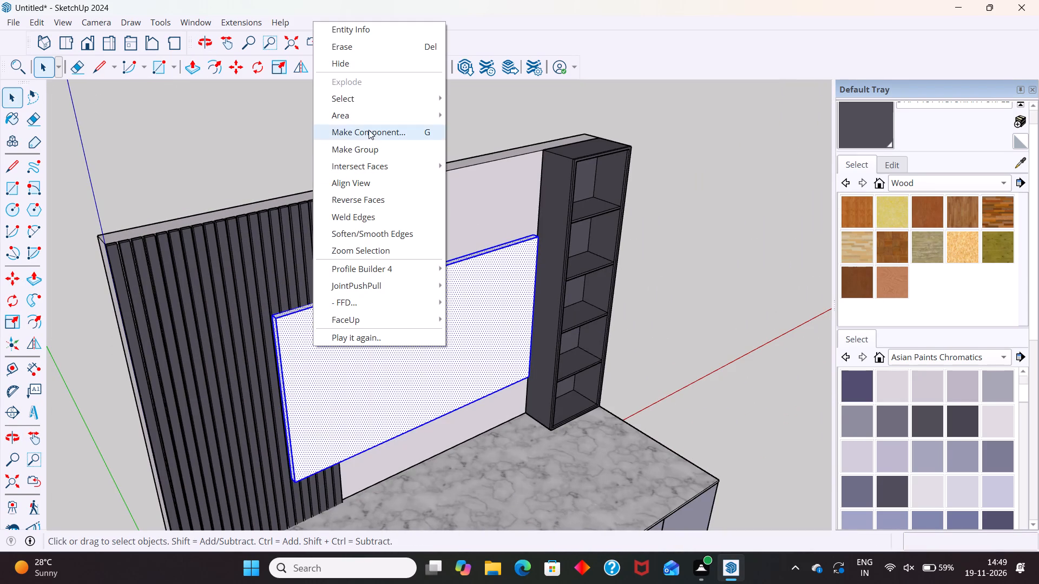
click(375, 153)
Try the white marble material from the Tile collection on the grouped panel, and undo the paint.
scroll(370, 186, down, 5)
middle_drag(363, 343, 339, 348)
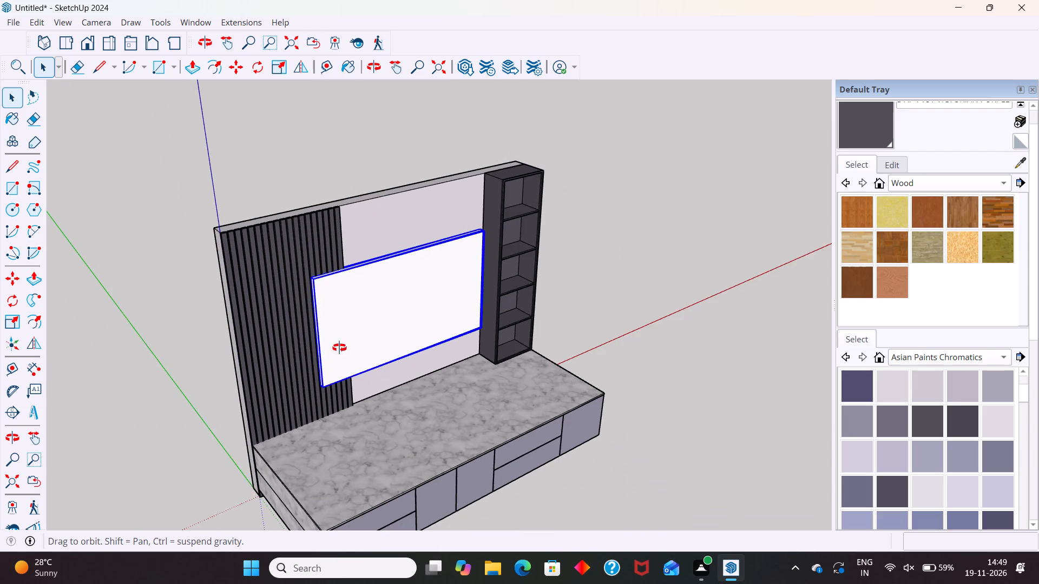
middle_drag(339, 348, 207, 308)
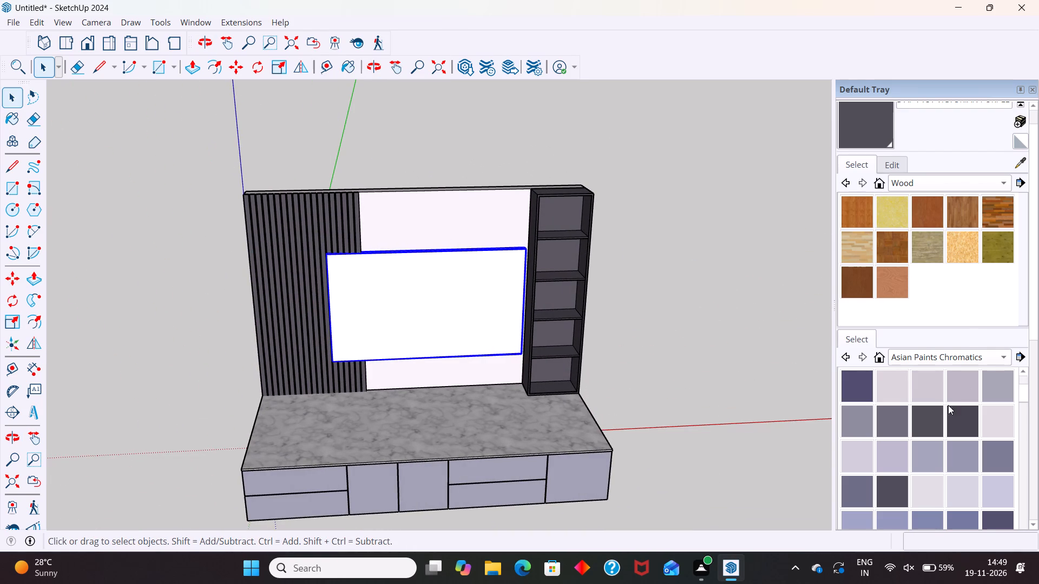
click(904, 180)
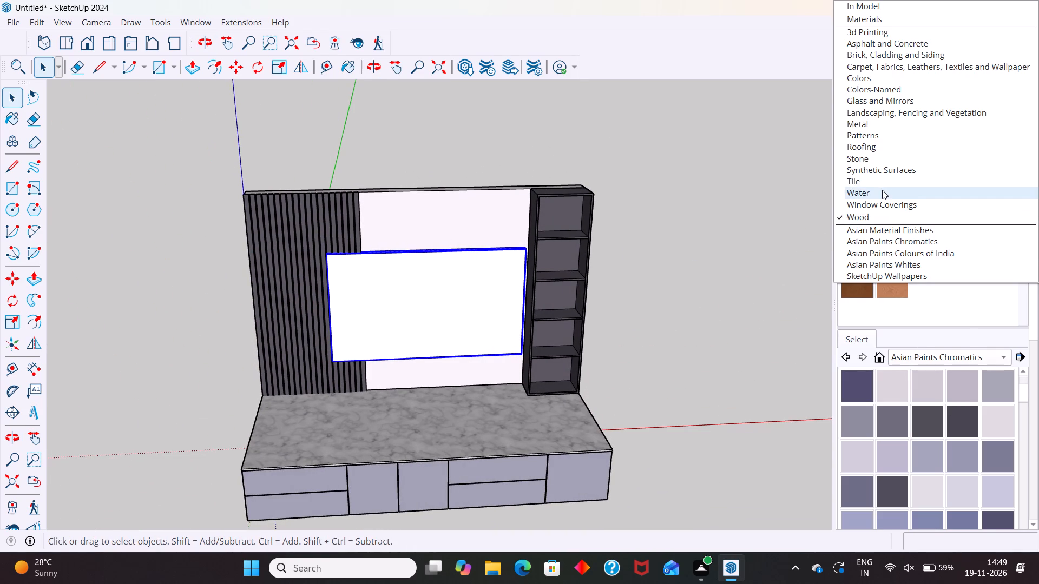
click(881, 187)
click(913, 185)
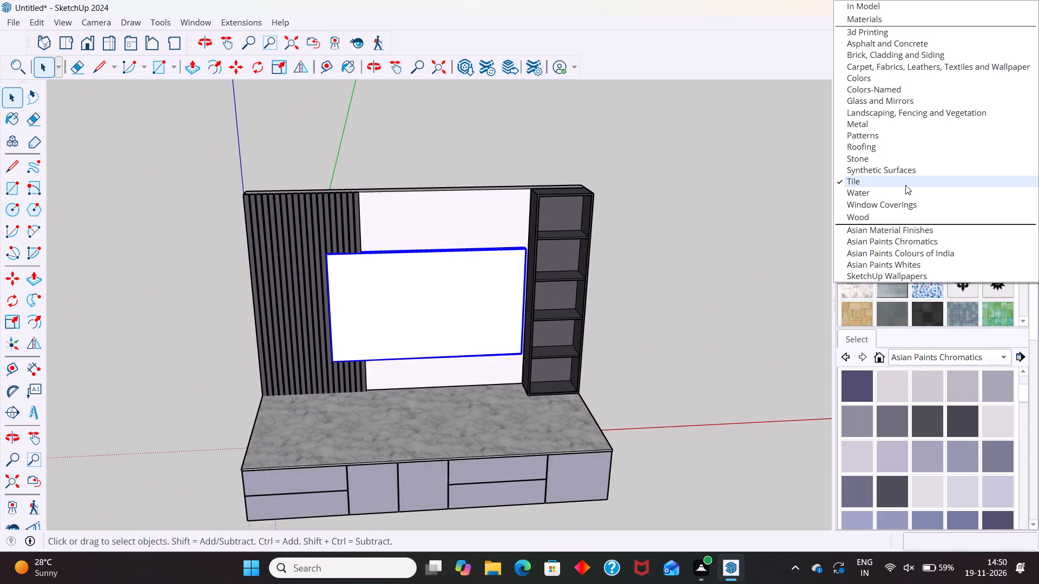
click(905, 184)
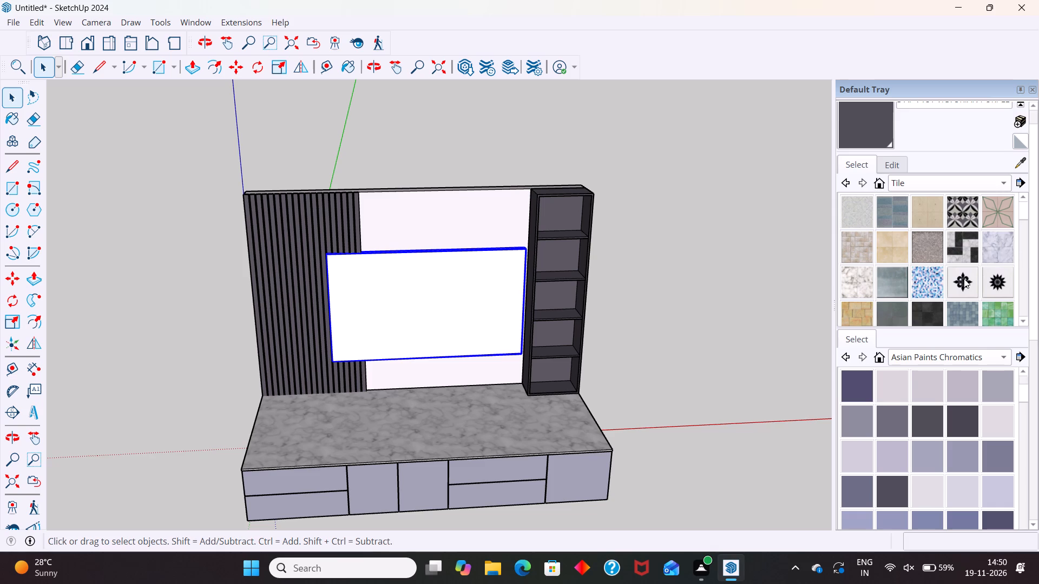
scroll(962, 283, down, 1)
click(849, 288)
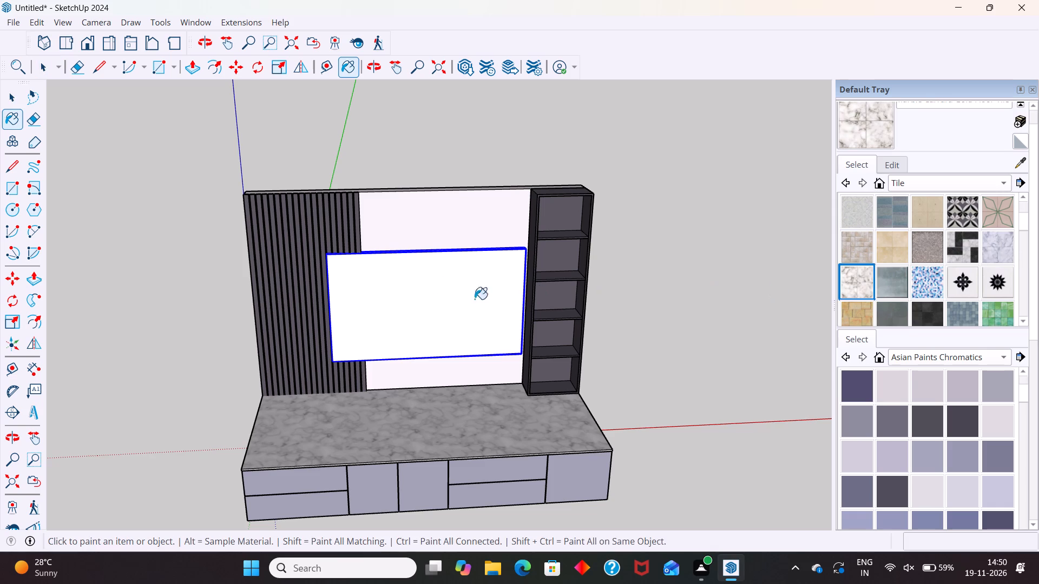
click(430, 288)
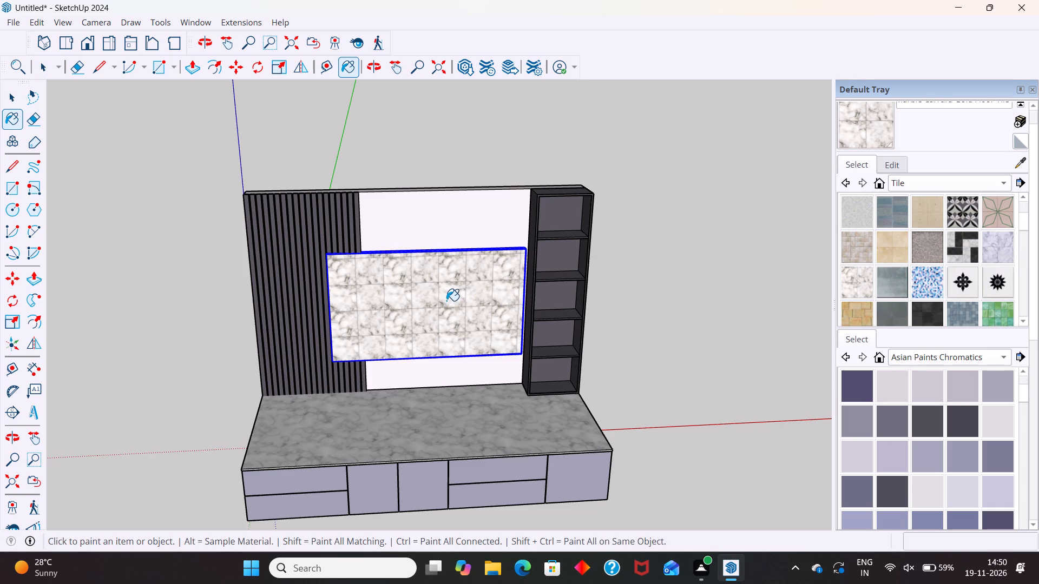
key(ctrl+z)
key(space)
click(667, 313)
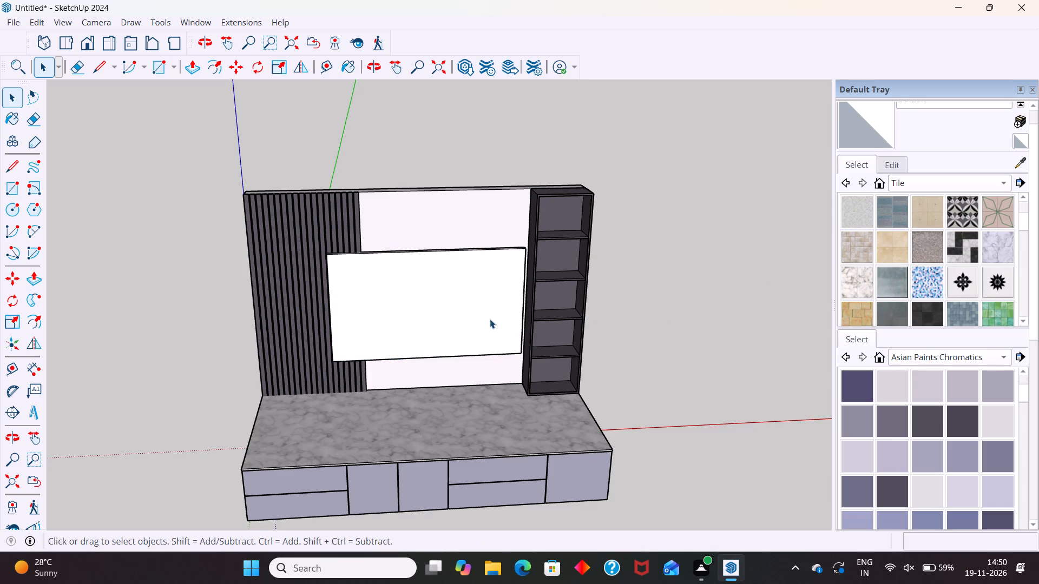
Open the panel group and round its four short corner edges with Bevel, using a 6" offset and 40 segments, then close the group.
middle_drag(490, 318, 428, 342)
scroll(483, 242, up, 5)
click(482, 291)
middle_drag(484, 295, 616, 307)
scroll(301, 284, up, 6)
middle_drag(232, 317, 254, 327)
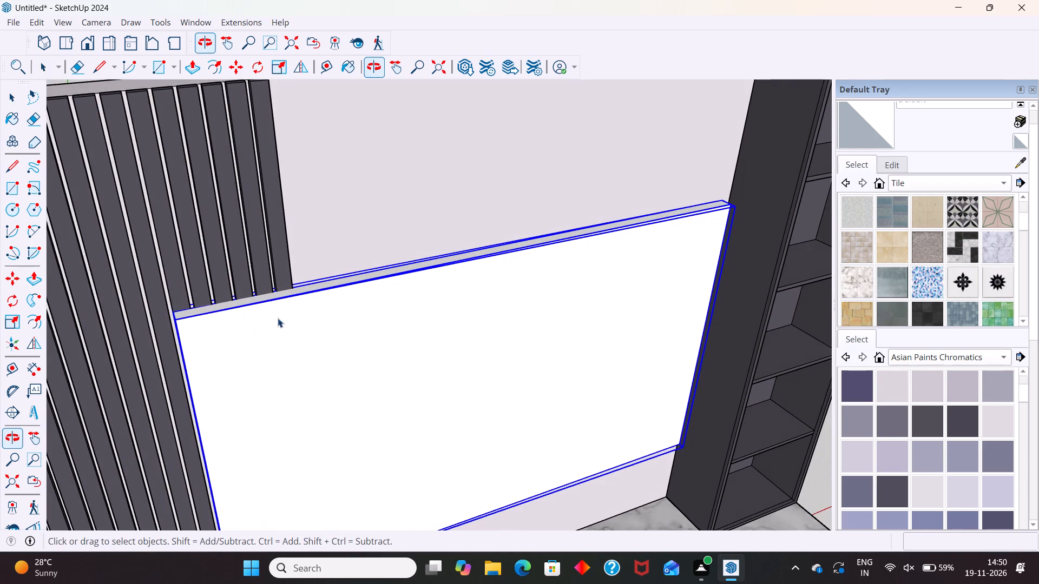
scroll(159, 320, up, 12)
middle_drag(183, 324, 264, 323)
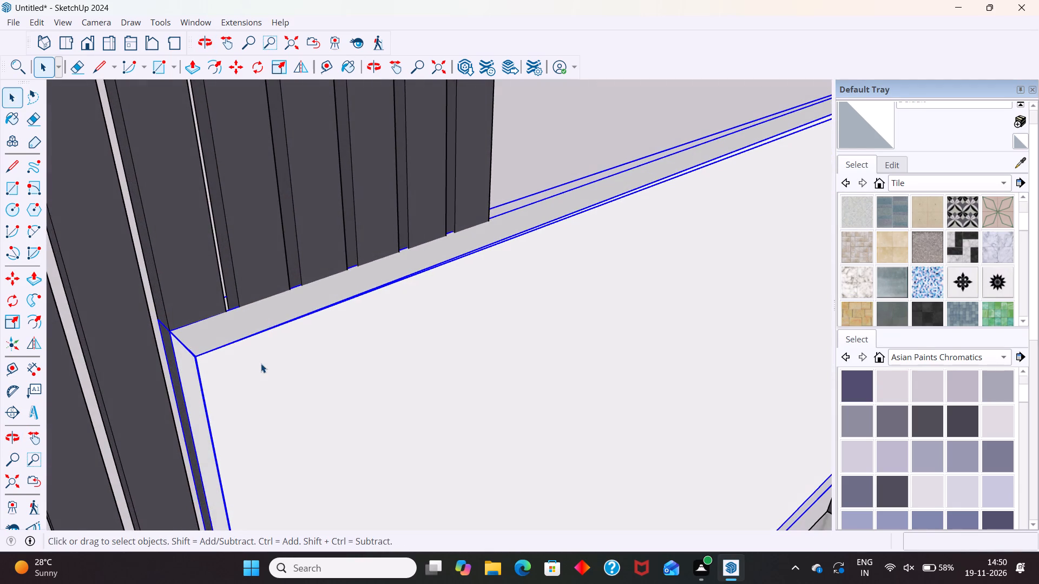
double_click(261, 363)
click(188, 351)
scroll(218, 326, down, 4)
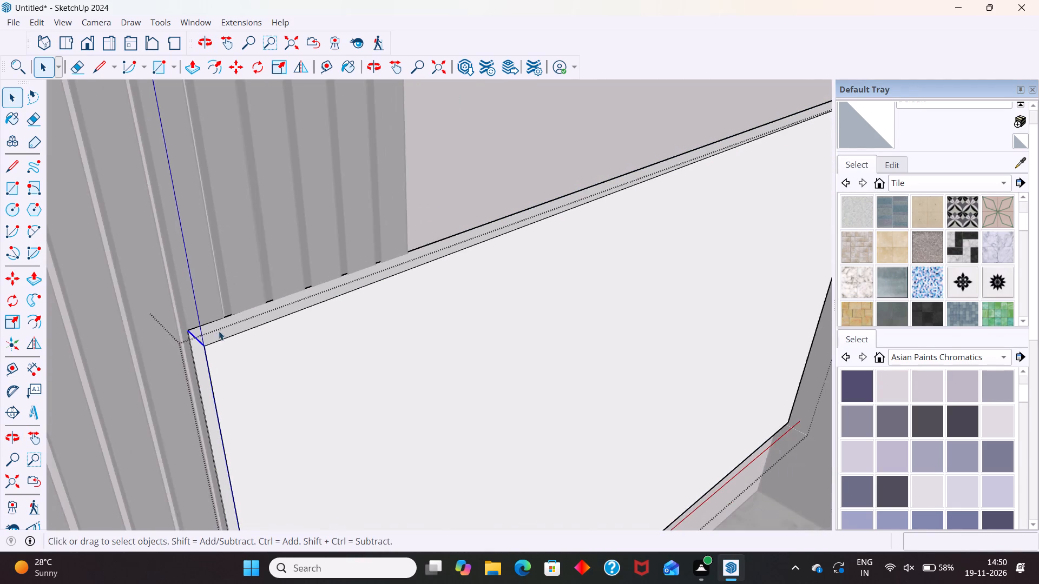
scroll(219, 331, down, 17)
scroll(260, 496, up, 5)
ctrl+scroll(239, 500, up, 1)
ctrl+middle_drag(239, 500, 293, 404)
ctrl+scroll(240, 414, up, 14)
ctrl+click(273, 386)
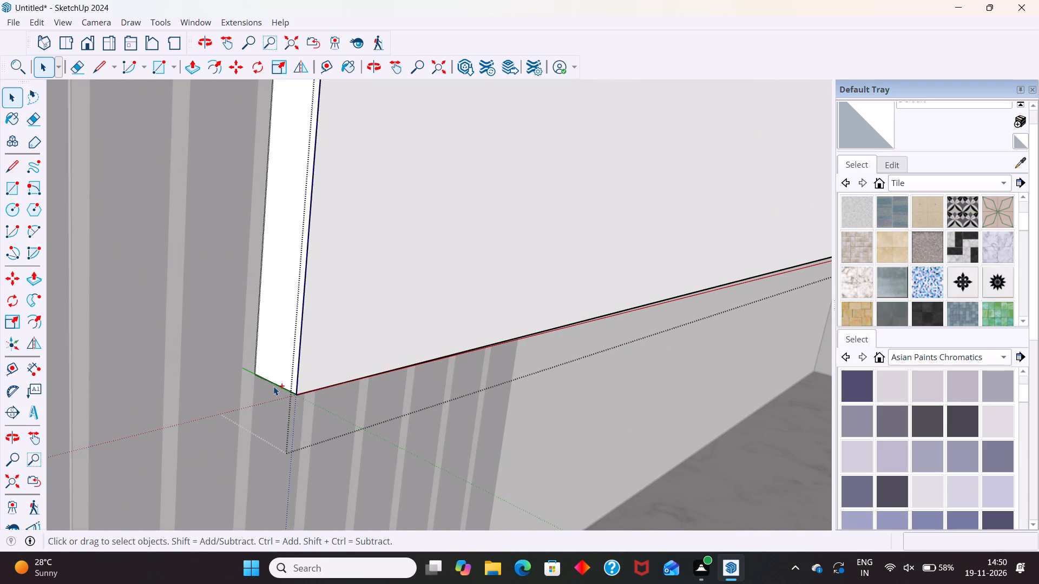
ctrl+scroll(284, 396, up, 11)
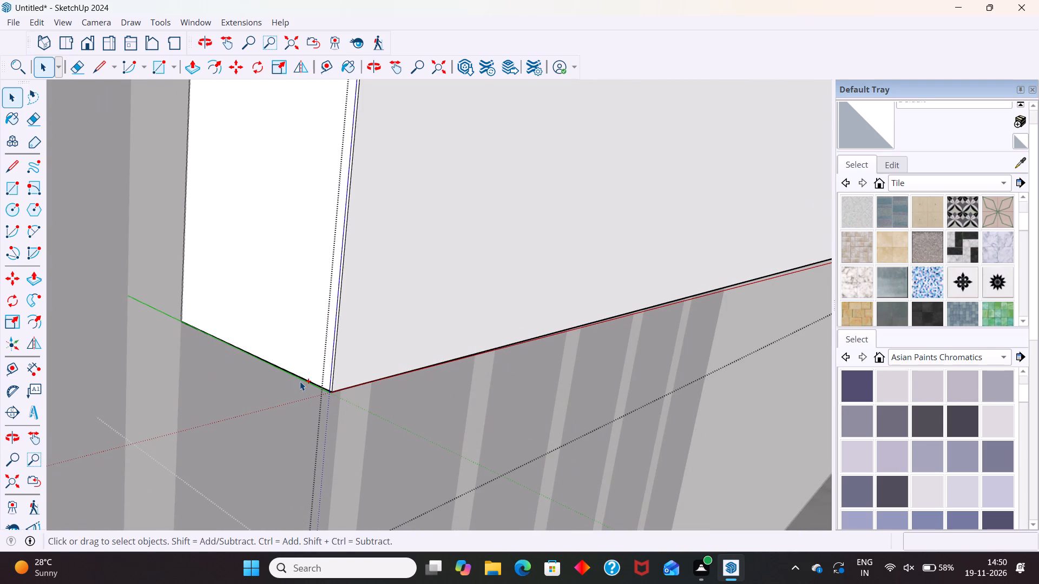
ctrl+click(300, 381)
ctrl+click(305, 378)
ctrl+scroll(208, 366, down, 9)
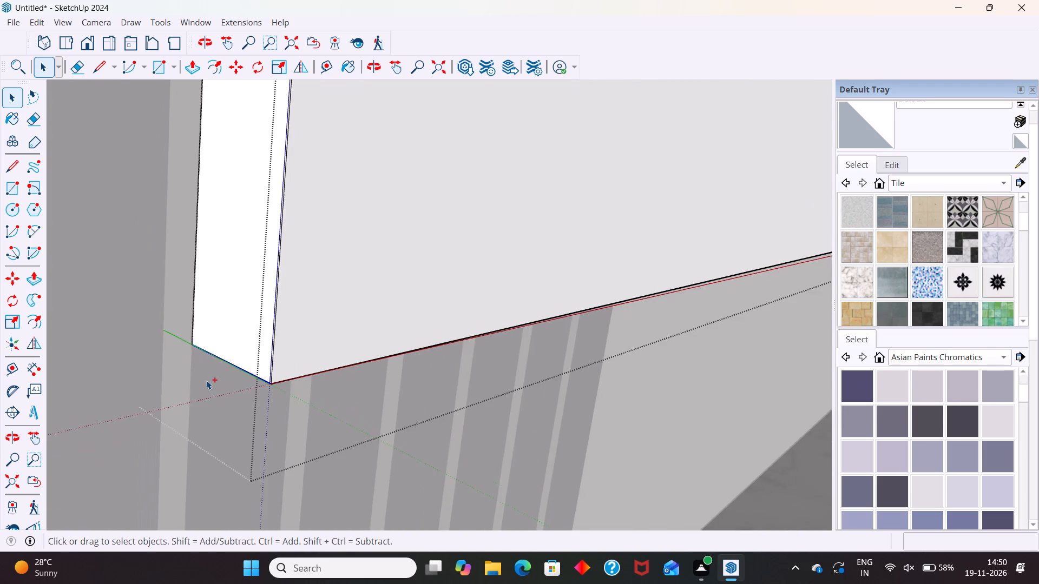
ctrl+scroll(206, 380, down, 20)
ctrl+scroll(206, 380, down, 2)
ctrl+middle_drag(461, 404, 163, 397)
ctrl+scroll(498, 277, up, 3)
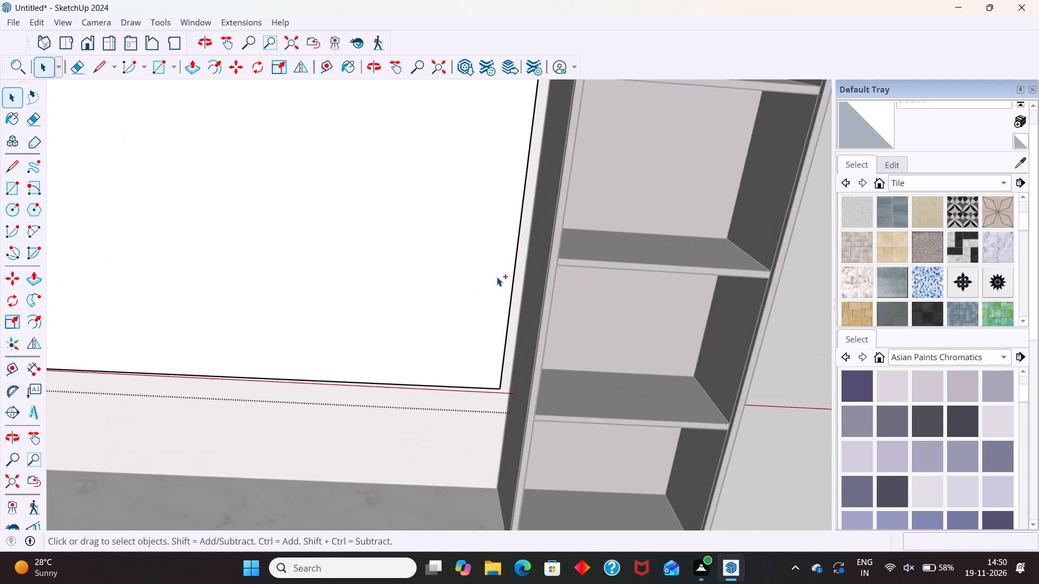
ctrl+scroll(497, 277, up, 15)
ctrl+middle_drag(516, 382, 451, 401)
ctrl+scroll(505, 369, up, 9)
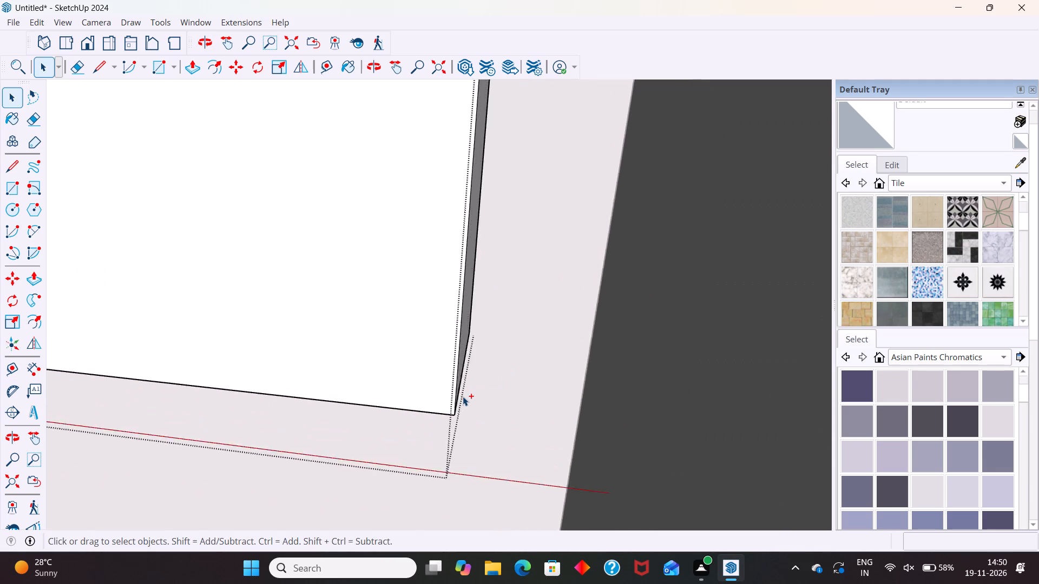
ctrl+scroll(463, 396, up, 8)
ctrl+click(452, 387)
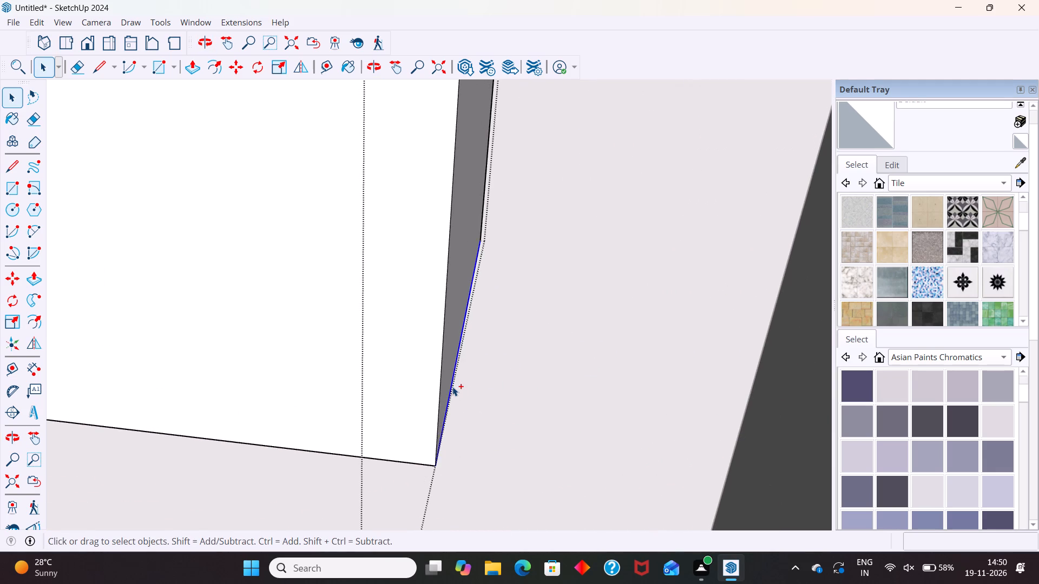
ctrl+scroll(452, 386, down, 20)
ctrl+scroll(452, 386, down, 2)
ctrl+scroll(488, 413, down, 8)
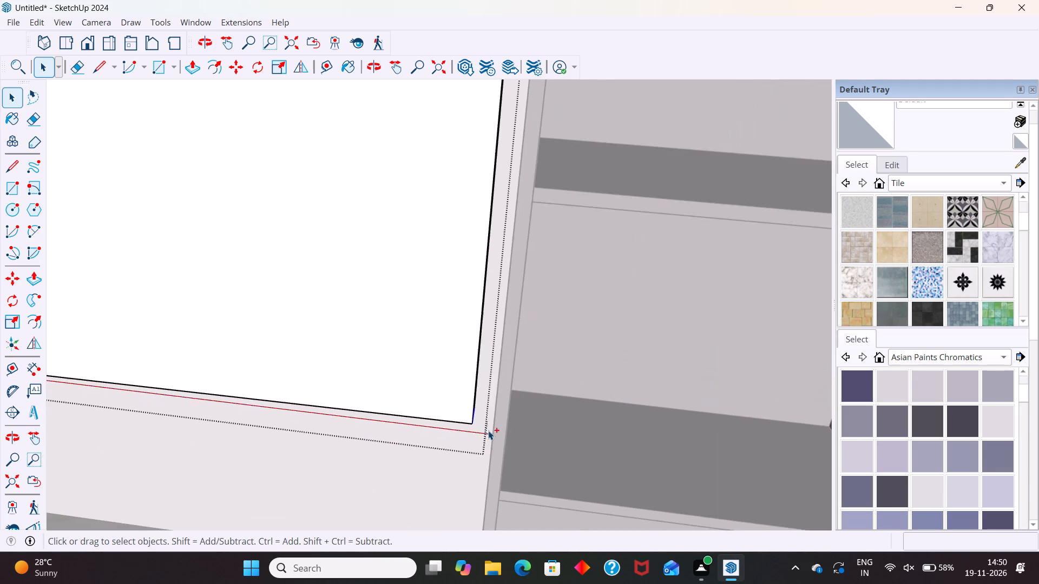
ctrl+scroll(485, 388, down, 14)
ctrl+scroll(470, 205, up, 14)
ctrl+scroll(582, 262, up, 4)
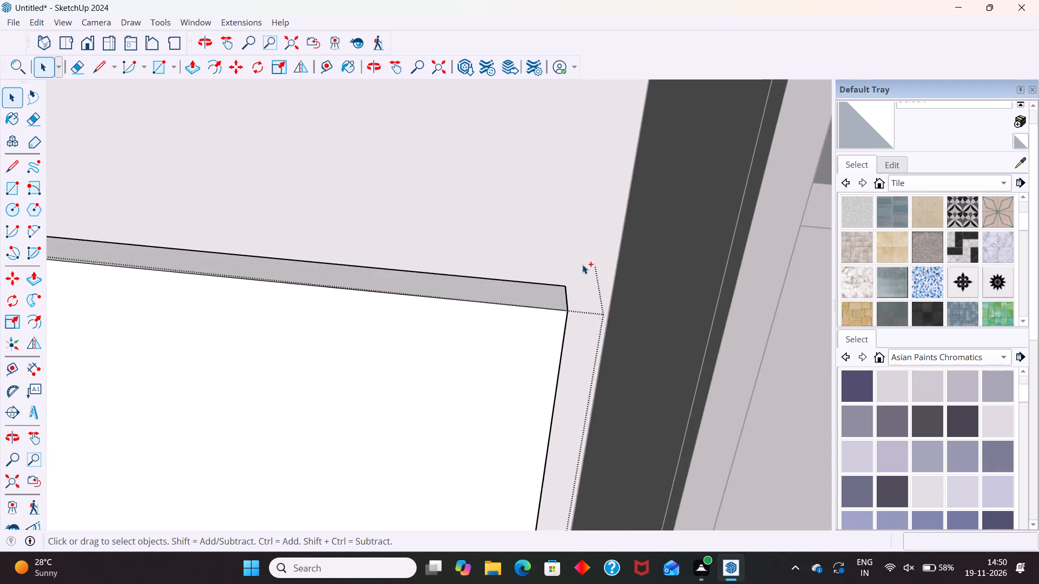
ctrl+scroll(582, 264, up, 7)
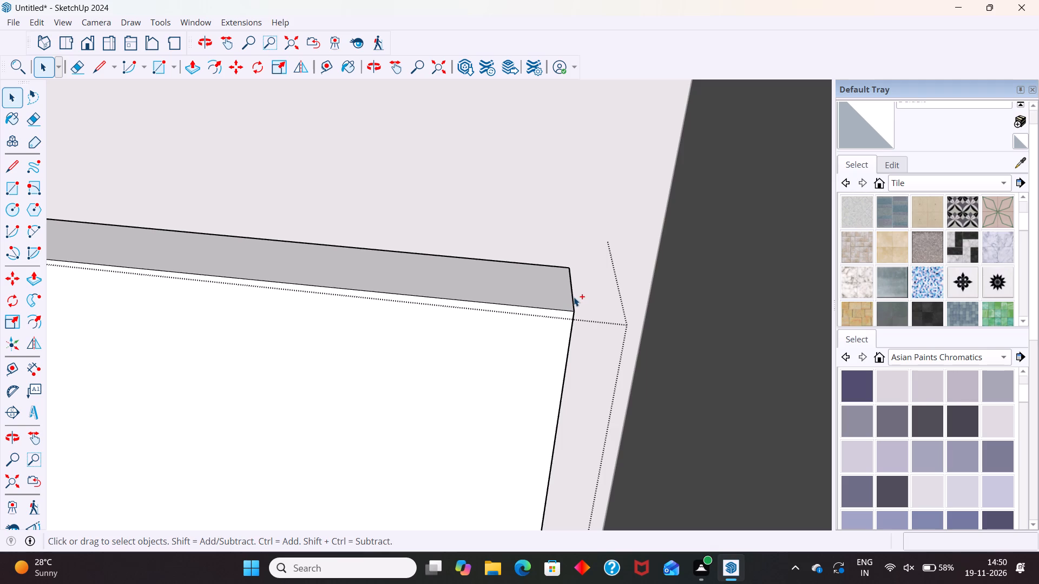
ctrl+click(573, 297)
right_click(672, 34)
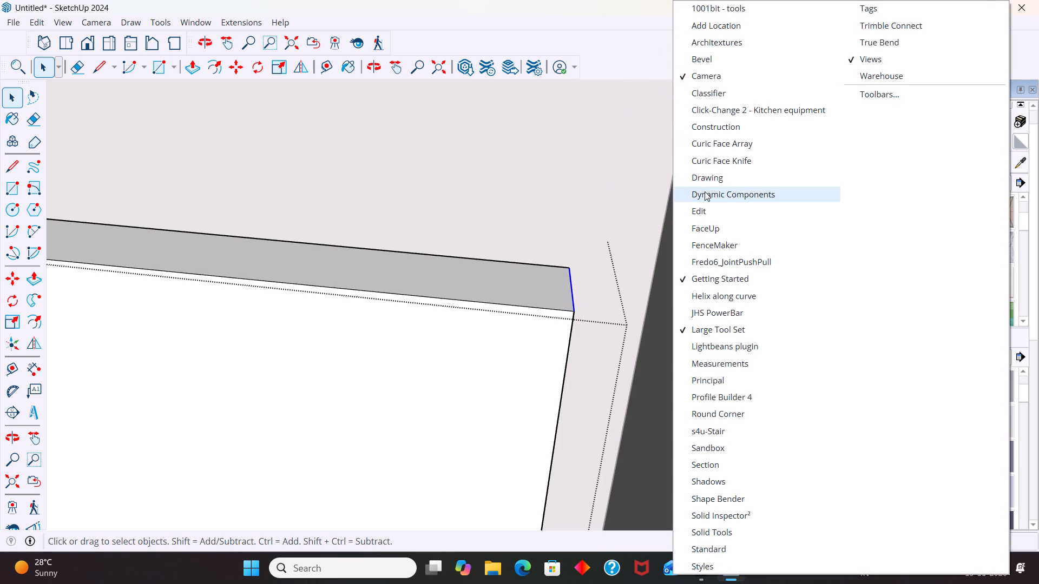
click(712, 63)
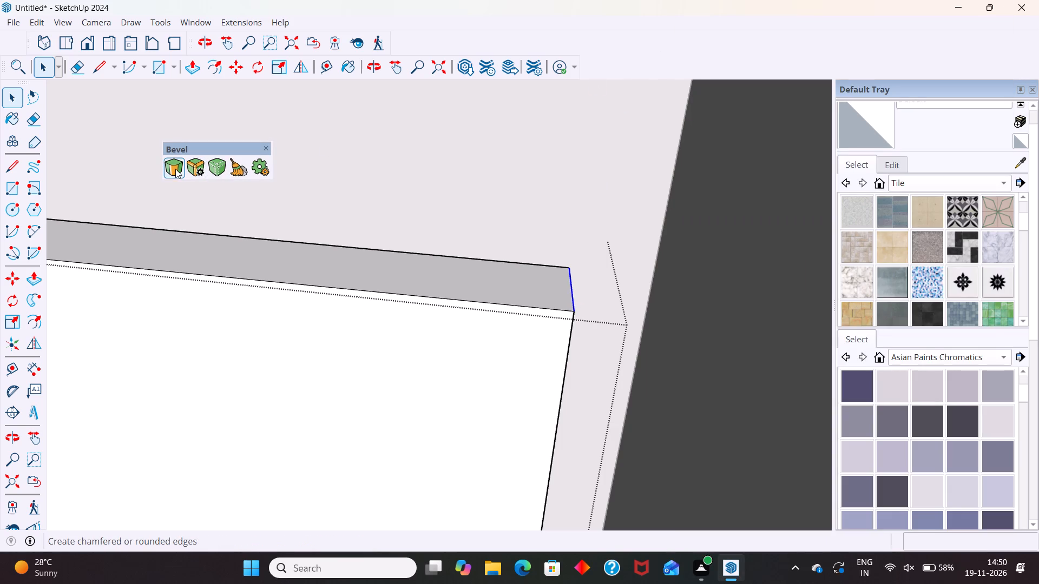
click(175, 168)
click(571, 311)
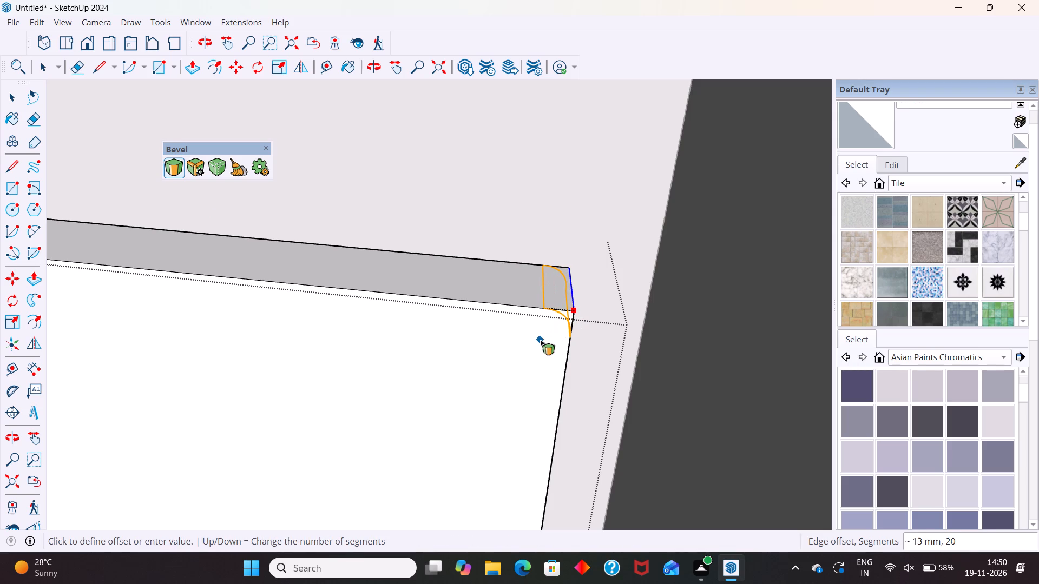
text(6")
key(comma)
text(40)
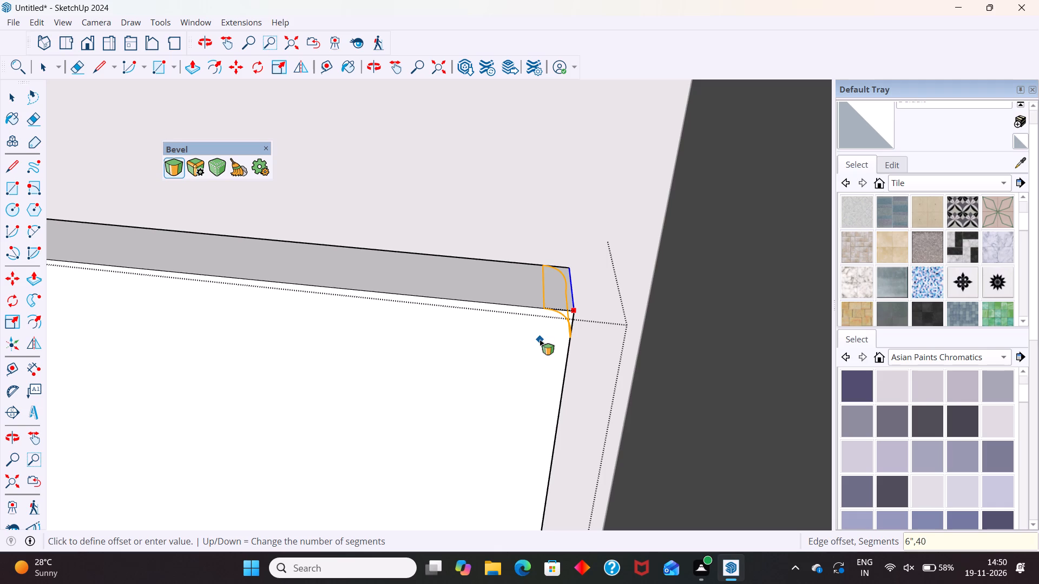
key(Return)
key(b)
scroll(632, 207, down, 13)
text(V)
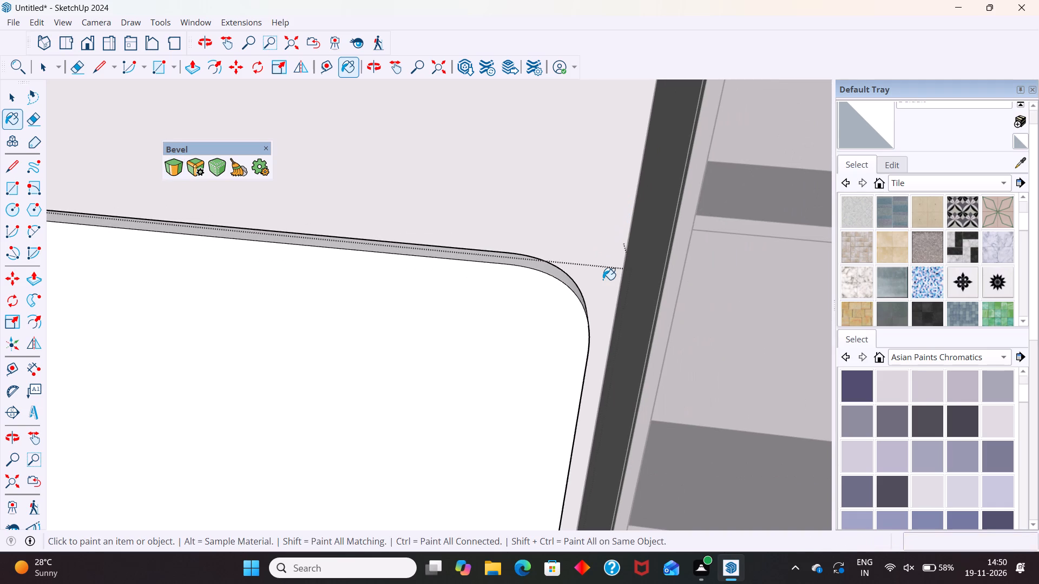
key(space)
scroll(619, 253, down, 20)
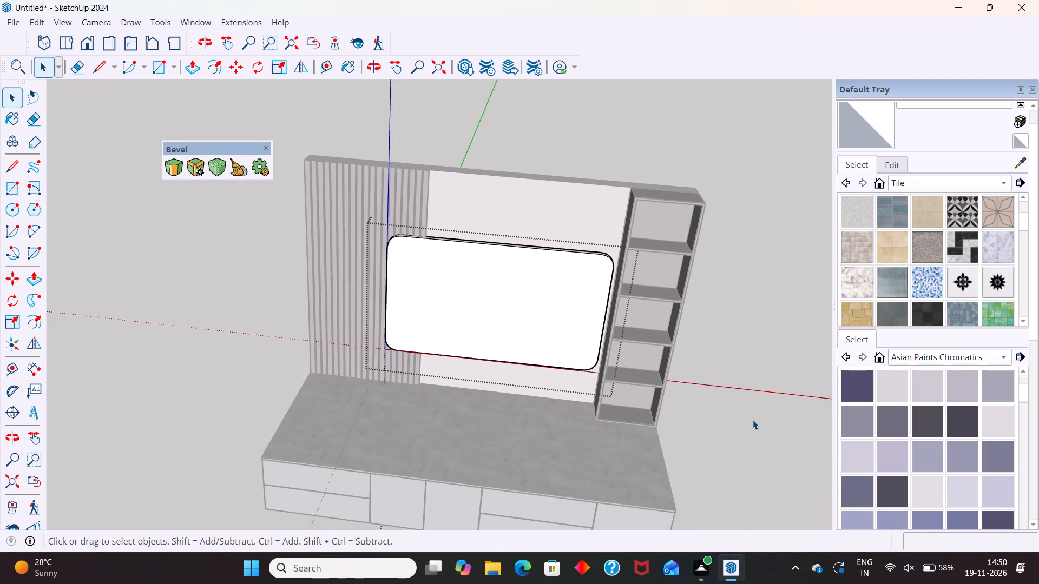
click(753, 420)
middle_drag(497, 330, 518, 289)
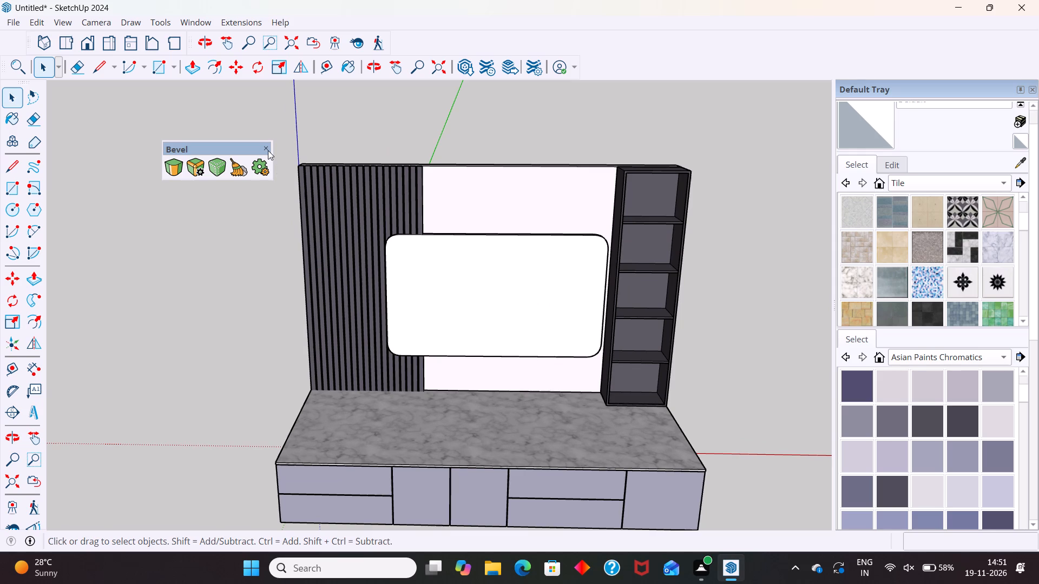
Close the floating Bevel toolset.
click(267, 149)
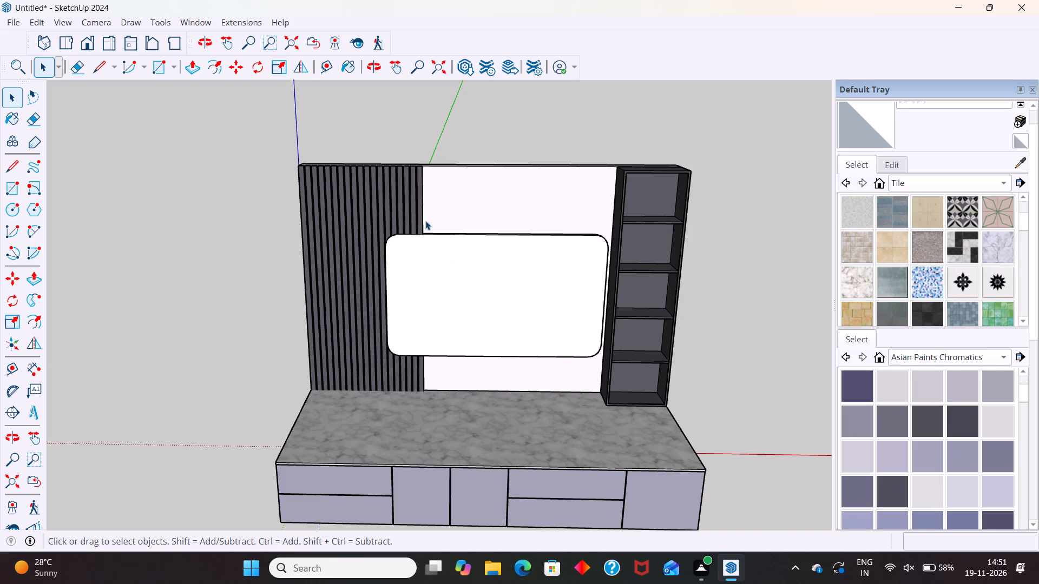
Open the 3D Warehouse and search its models for TV.
click(15, 22)
click(465, 69)
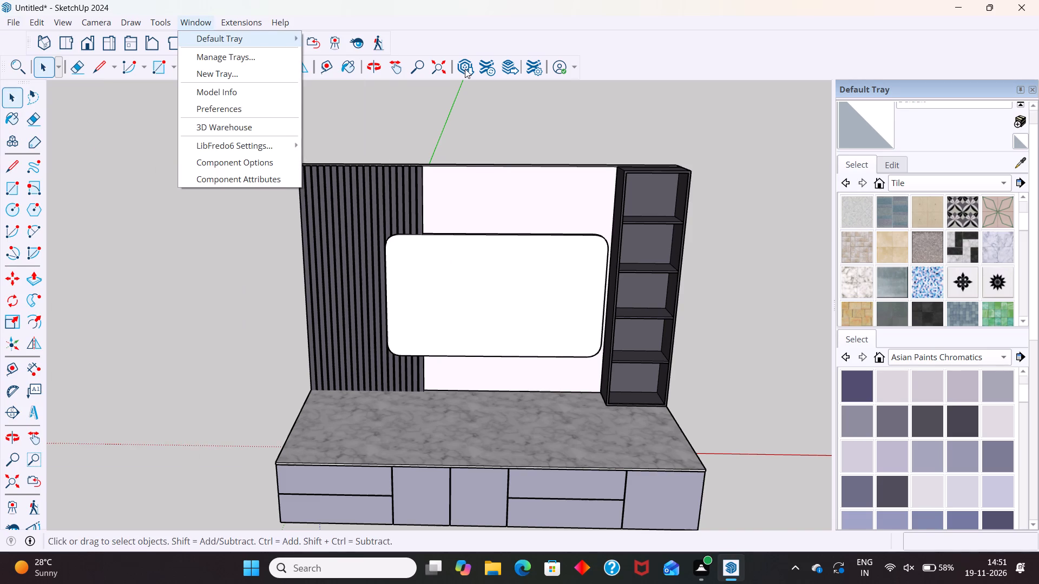
click(463, 69)
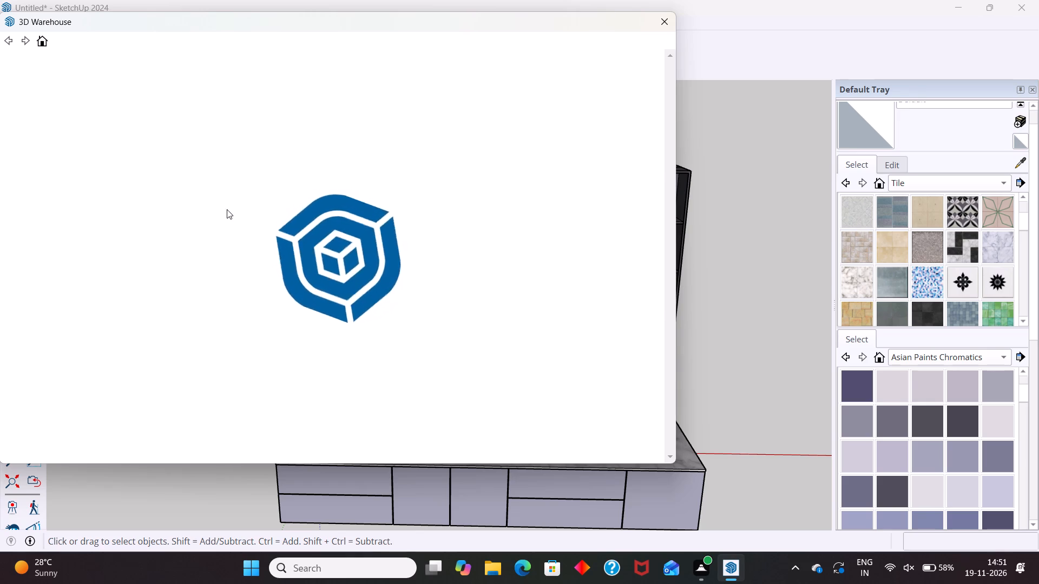
click(379, 78)
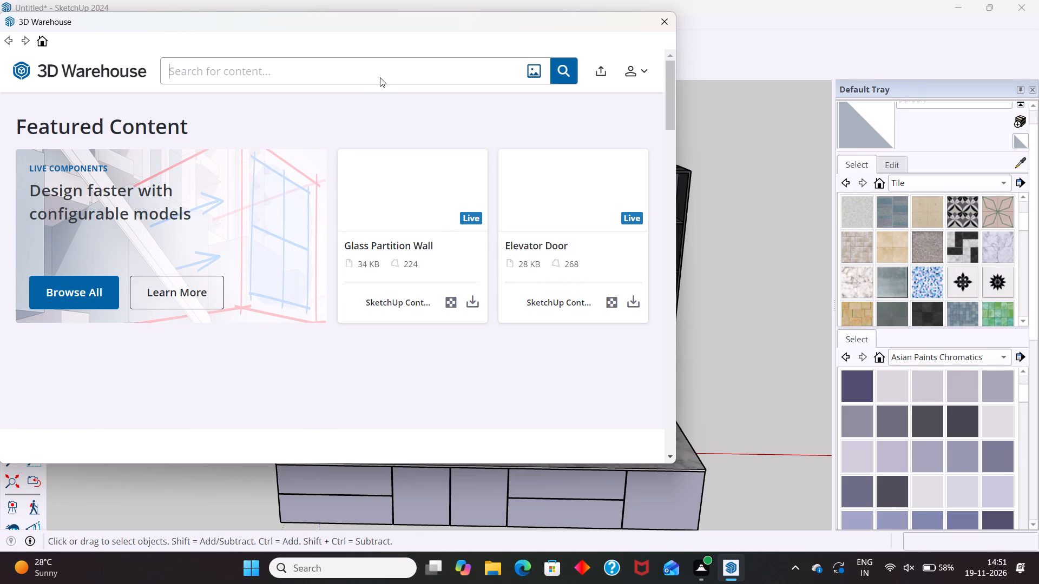
text(TV)
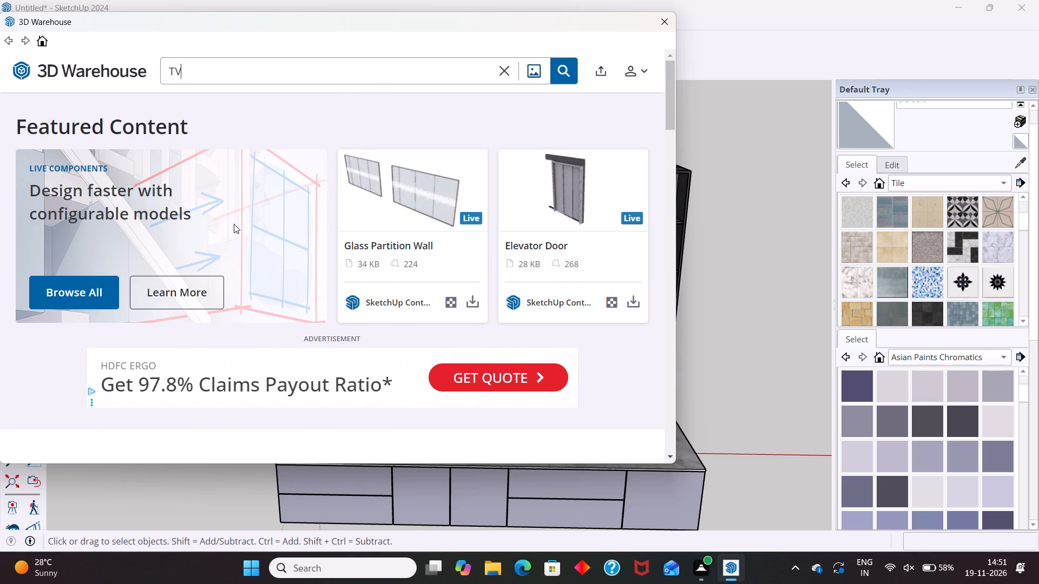
key(Return)
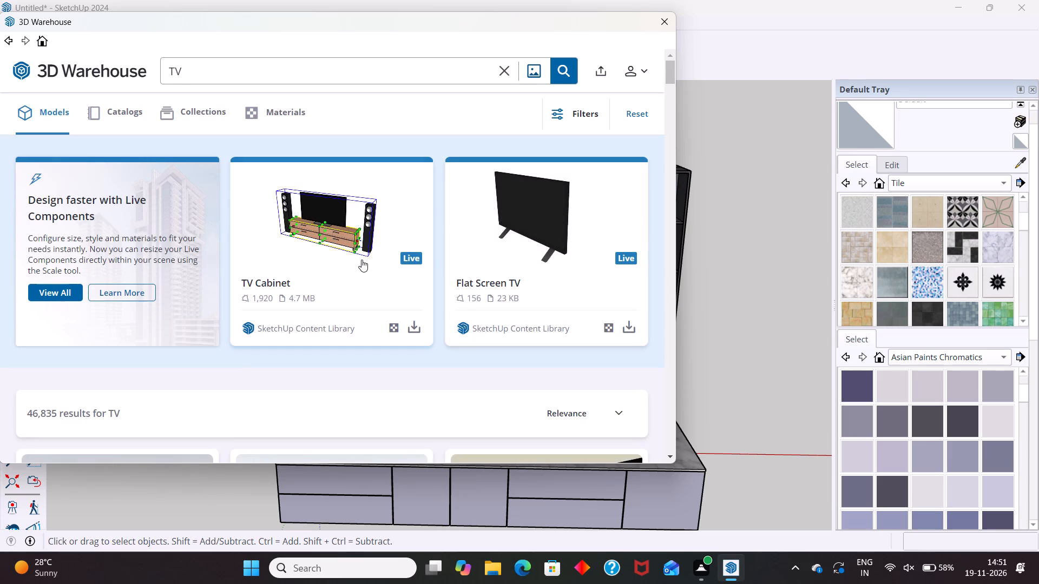
Load the 99 KB black flat-screen TV model directly into the scene and place it beside the slatted end of the wall unit.
scroll(392, 274, down, 5)
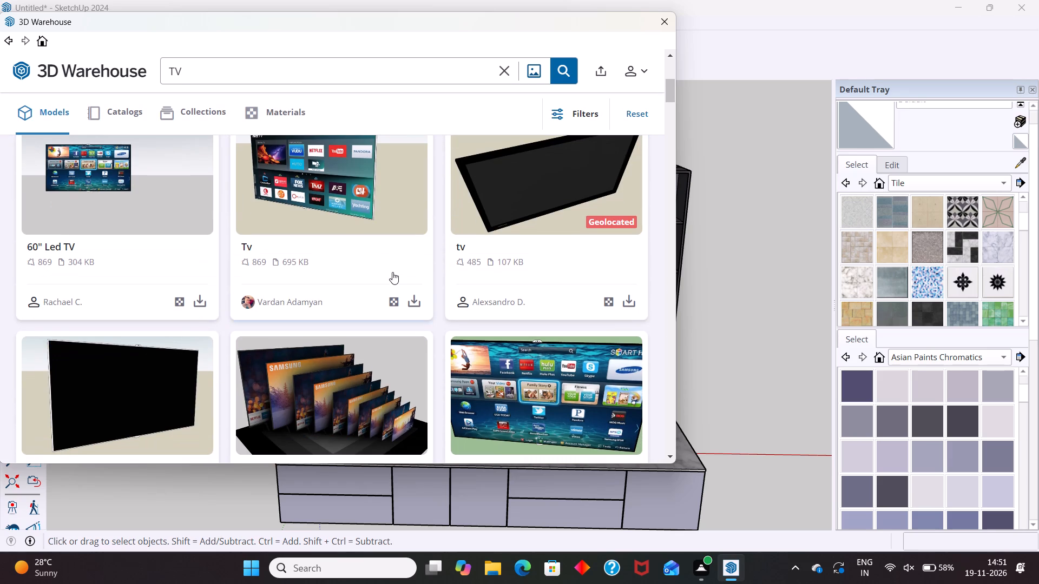
scroll(516, 238, up, 1)
scroll(495, 261, down, 4)
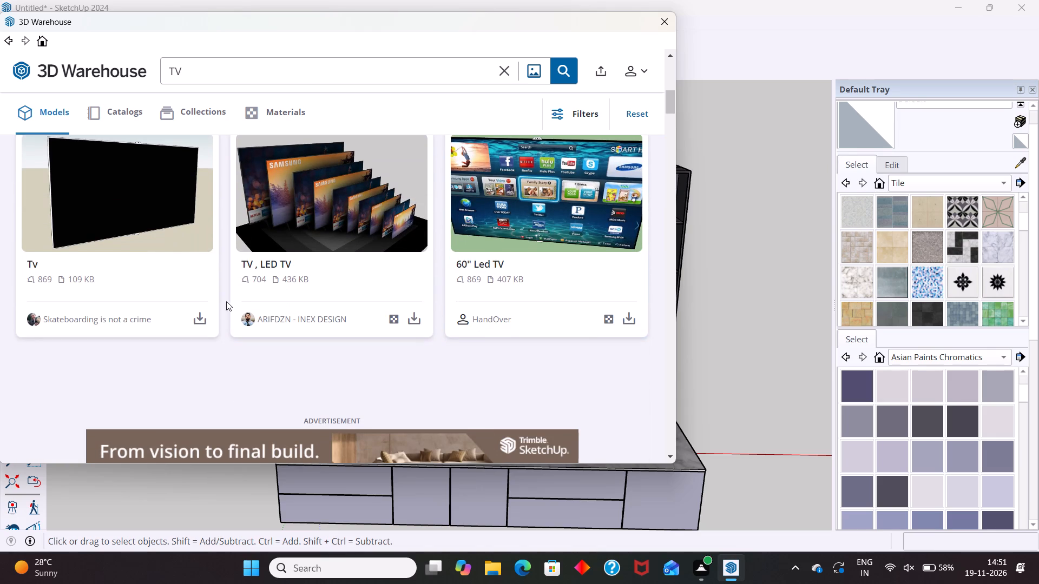
scroll(150, 229, up, 2)
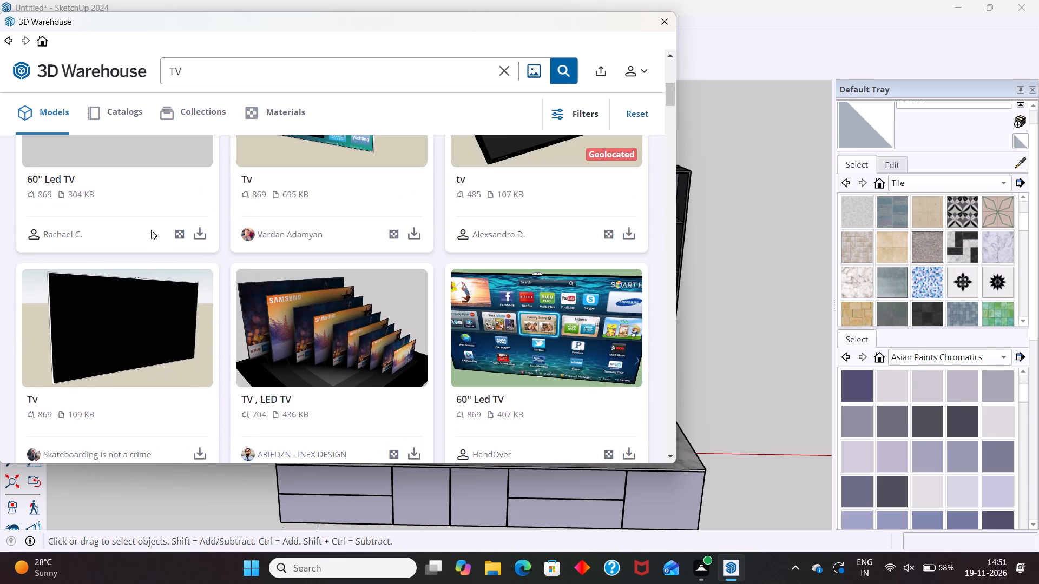
scroll(152, 230, down, 4)
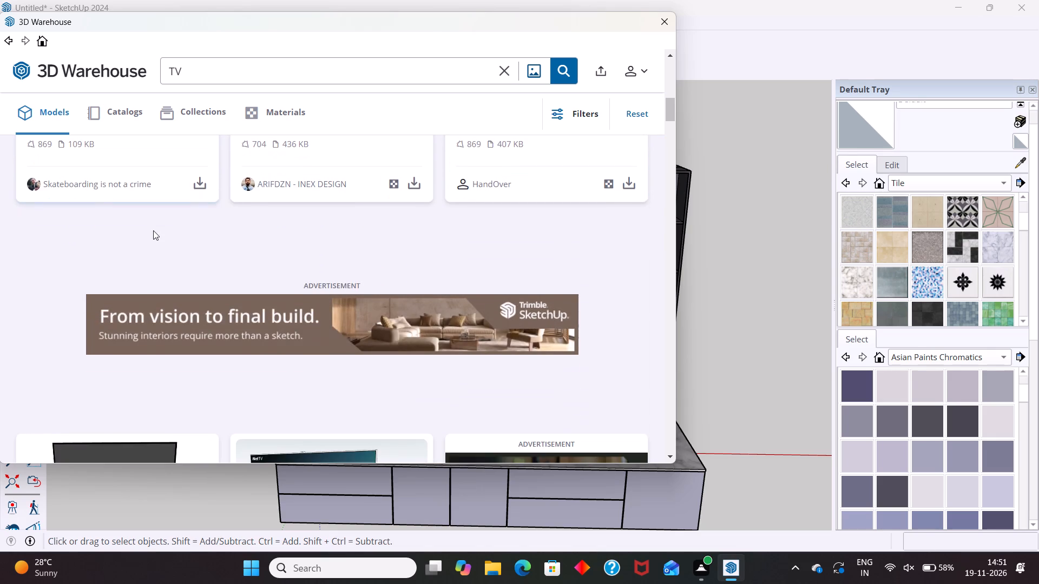
scroll(153, 230, down, 7)
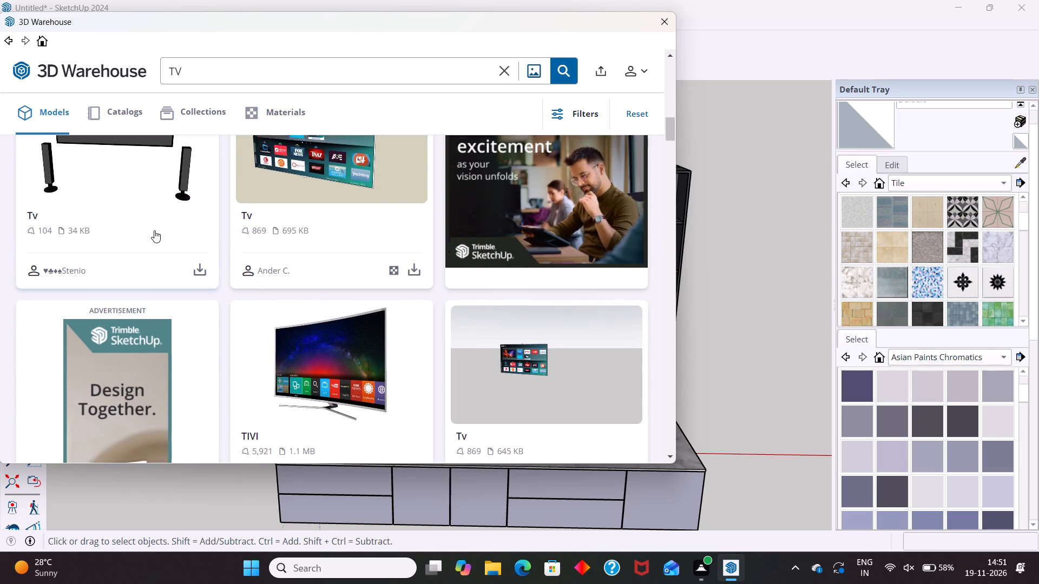
scroll(154, 230, down, 7)
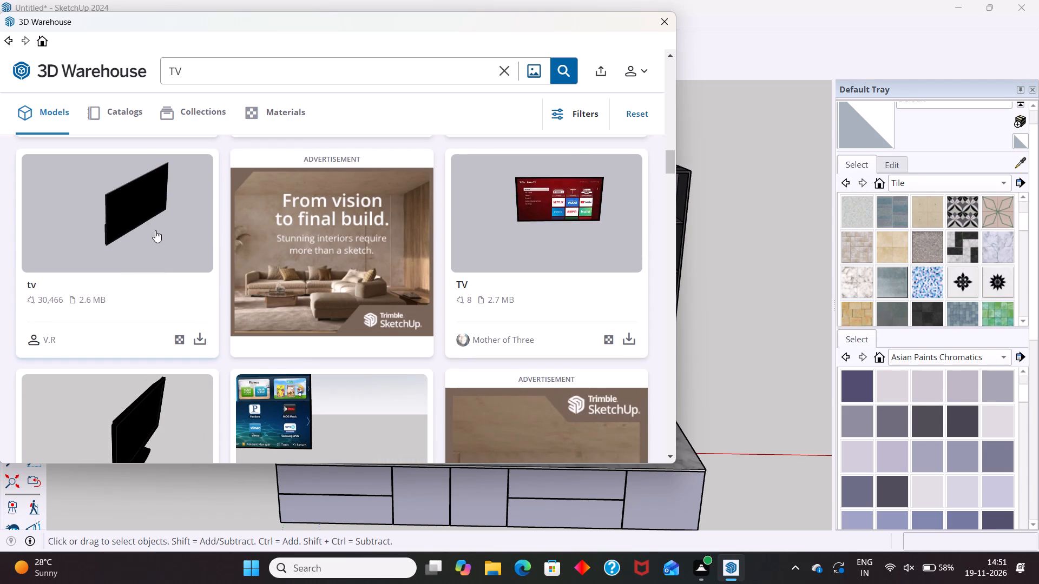
scroll(155, 230, down, 5)
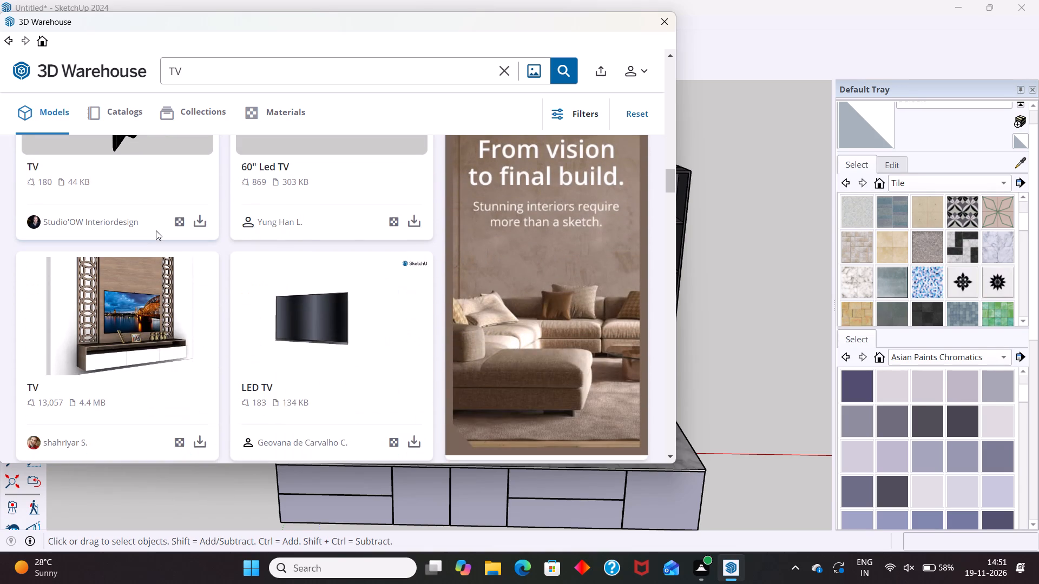
scroll(156, 230, down, 4)
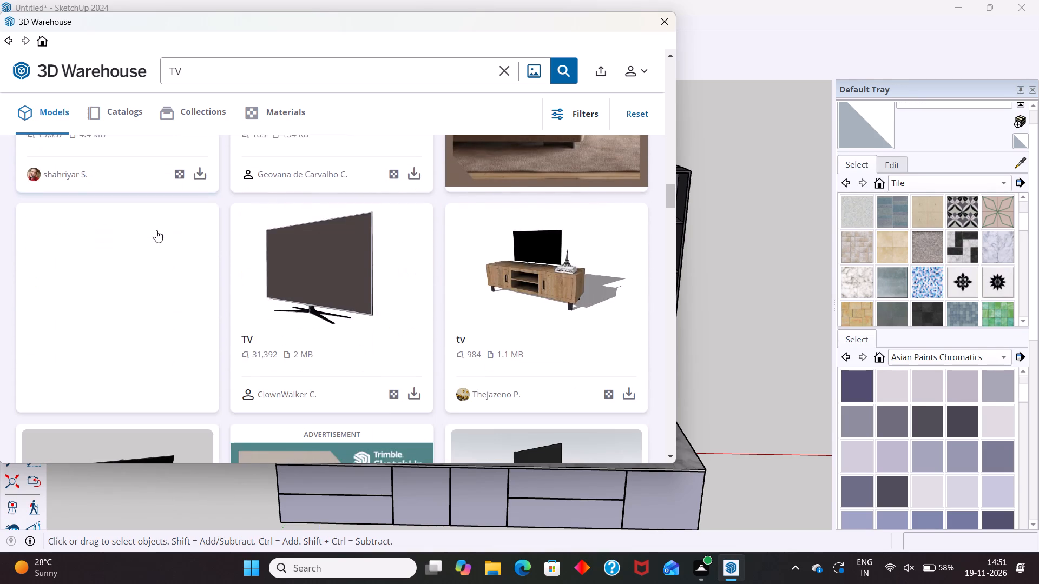
scroll(158, 230, down, 7)
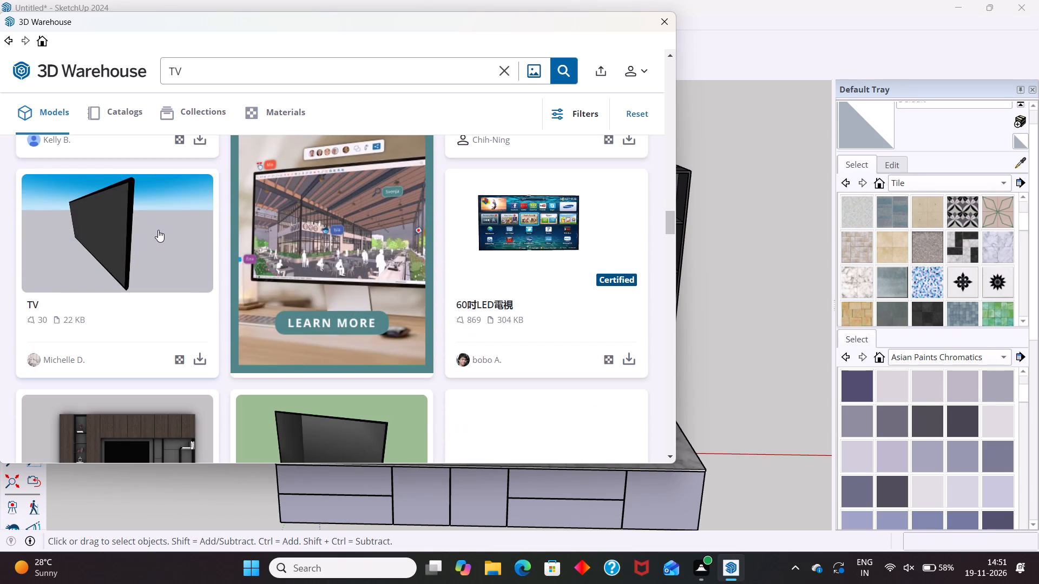
scroll(158, 230, down, 3)
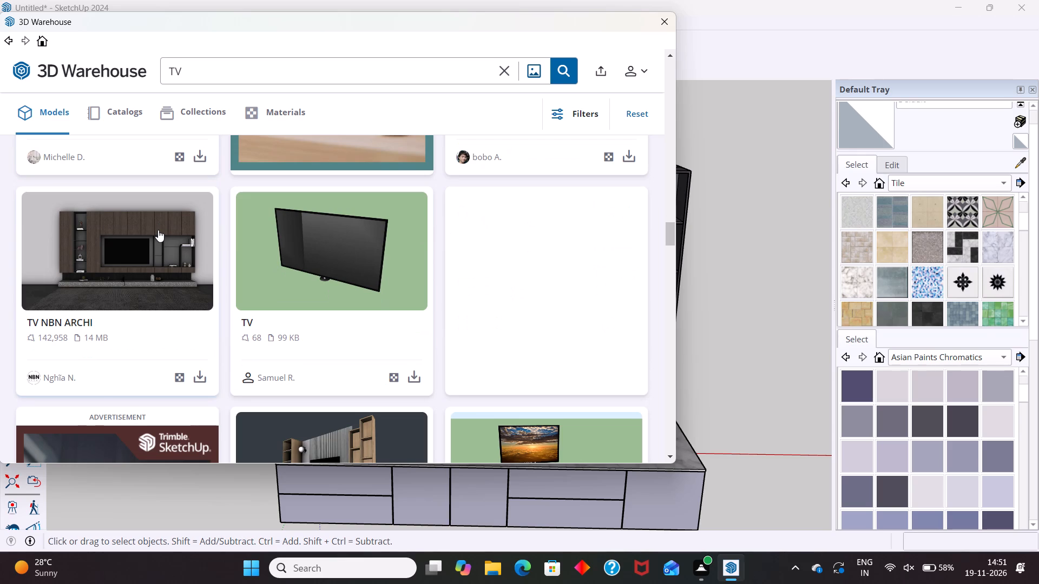
click(418, 378)
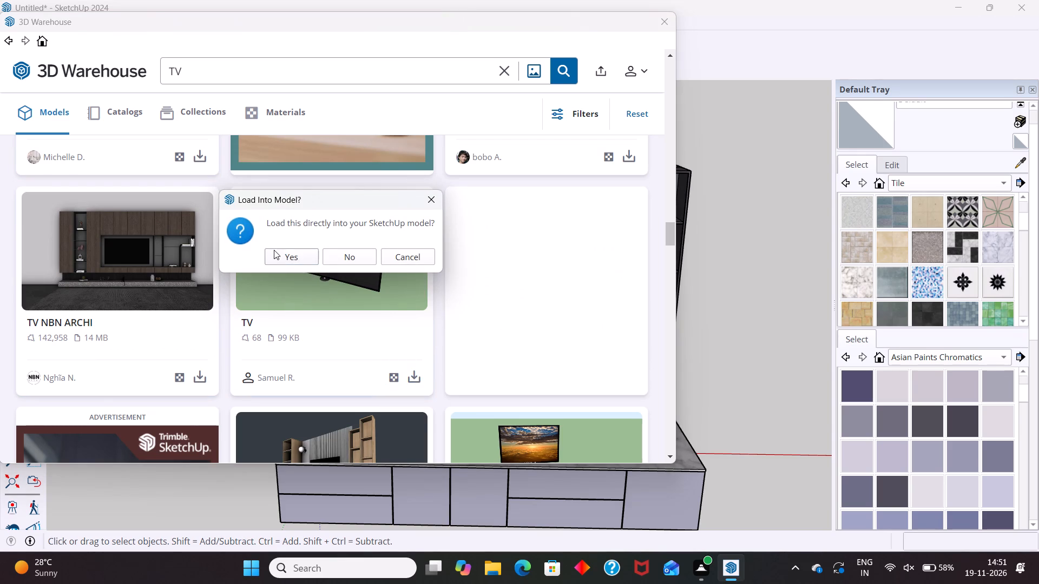
click(274, 250)
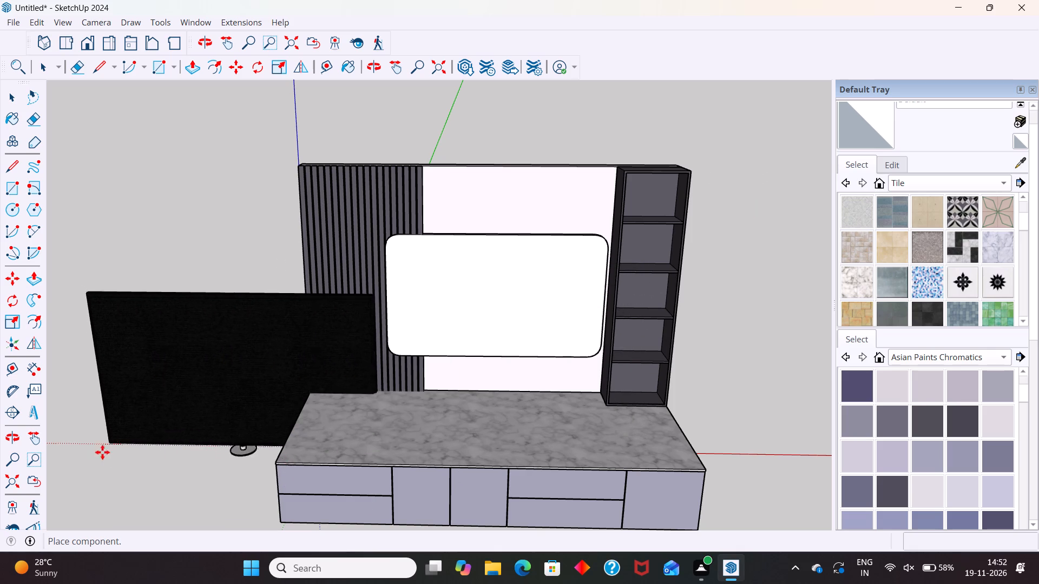
click(64, 409)
Reduce the TV's width by scaling it along the red axis from its outer side, away from the wall unit.
scroll(159, 391, down, 5)
middle_drag(187, 416, 214, 419)
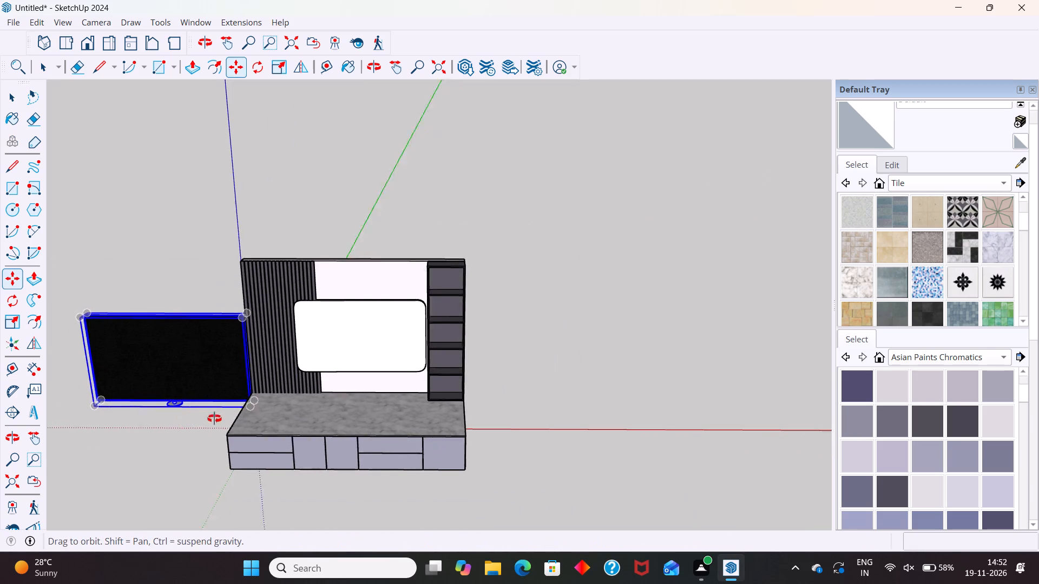
middle_drag(214, 419, 355, 401)
scroll(385, 370, down, 6)
scroll(130, 430, up, 4)
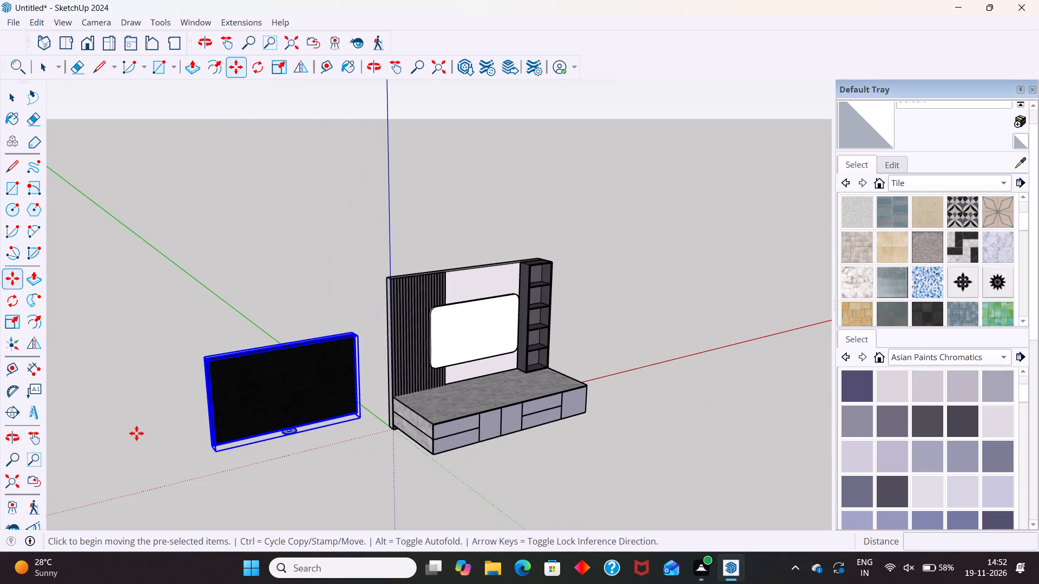
click(282, 68)
middle_drag(163, 456, 165, 459)
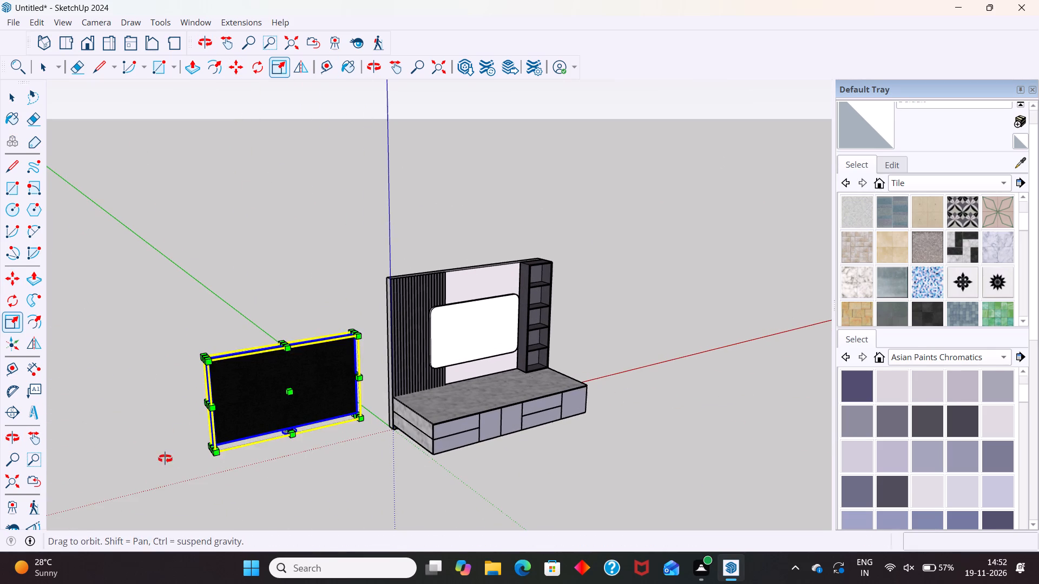
middle_drag(165, 459, 343, 506)
scroll(250, 529, up, 8)
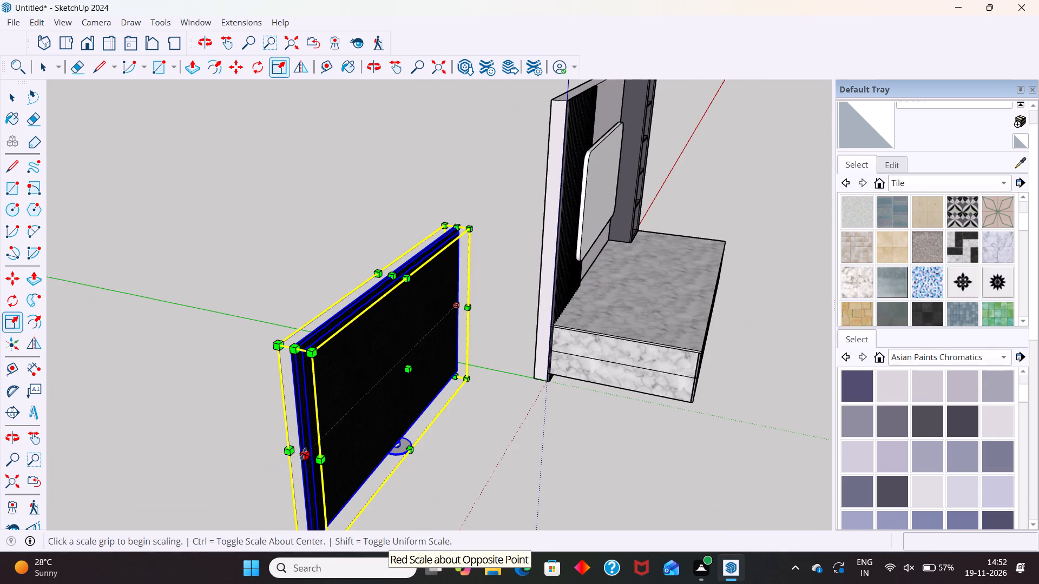
drag(304, 454, 326, 422)
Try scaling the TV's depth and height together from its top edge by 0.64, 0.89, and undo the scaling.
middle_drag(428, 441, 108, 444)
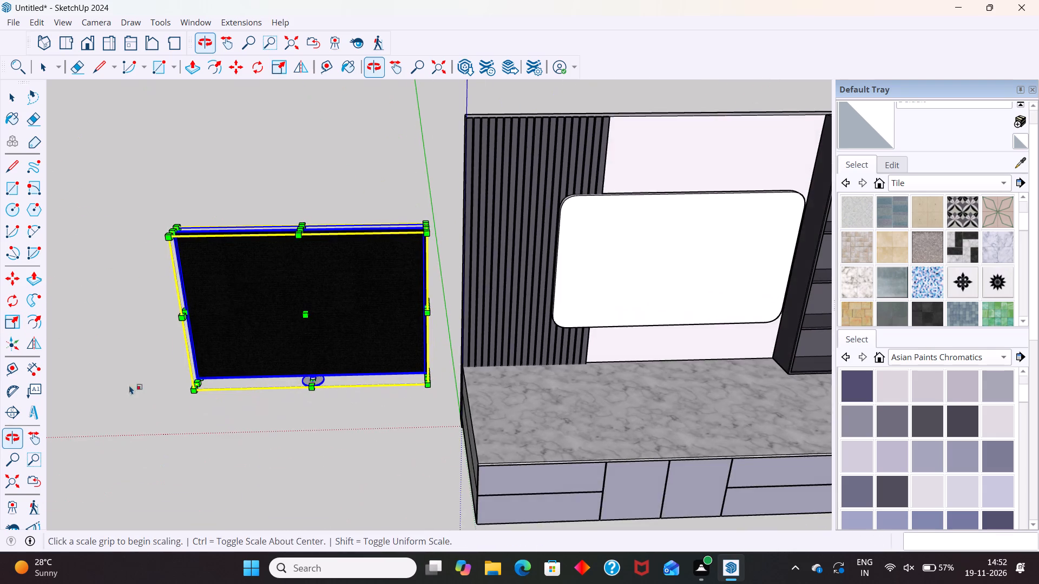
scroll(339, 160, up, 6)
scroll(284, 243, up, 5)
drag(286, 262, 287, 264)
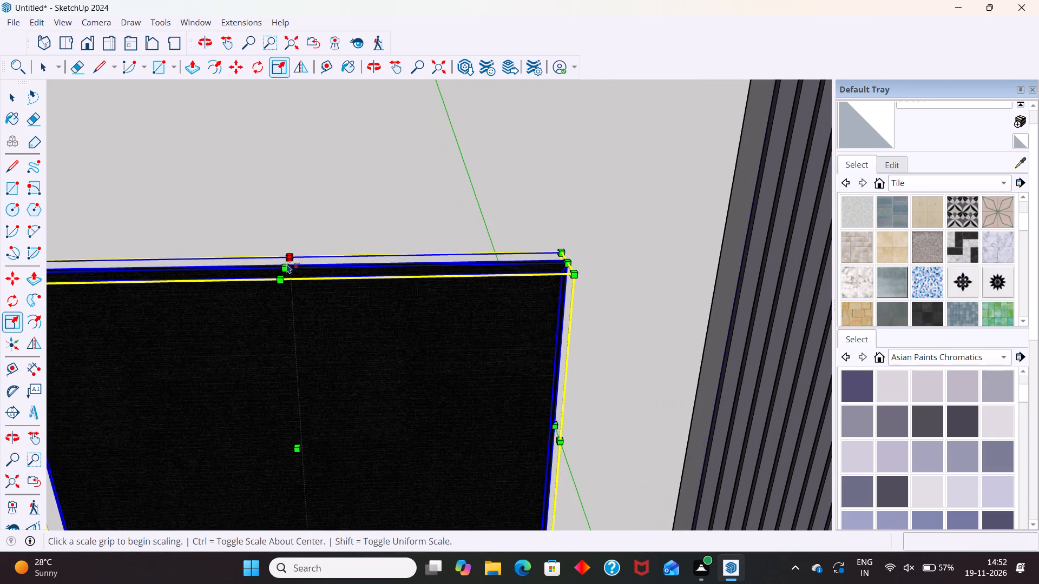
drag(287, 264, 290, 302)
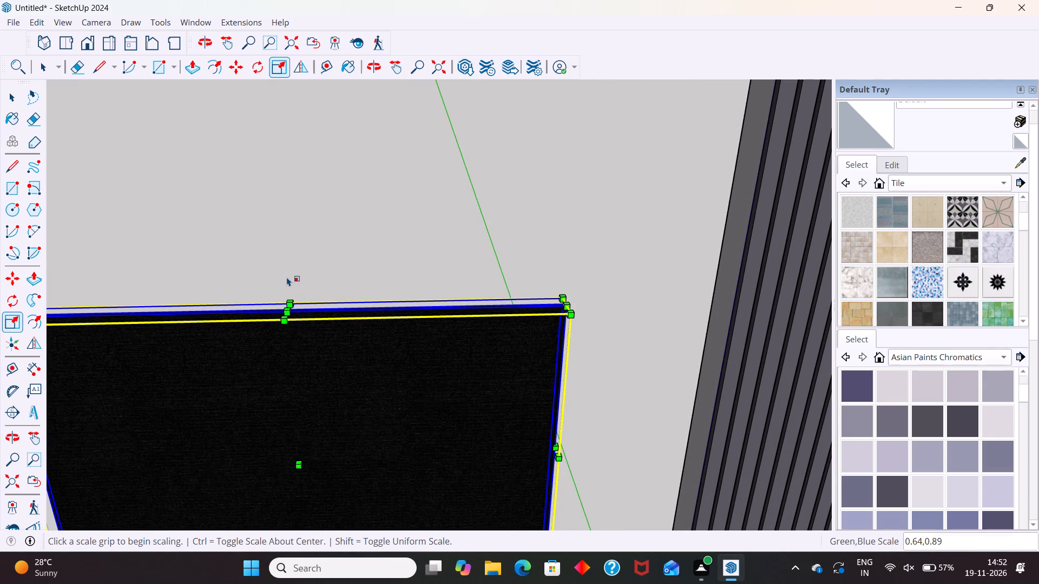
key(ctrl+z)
Scale the TV's height alone to about 0.85 from its top edge.
scroll(300, 257, up, 5)
drag(278, 270, 278, 350)
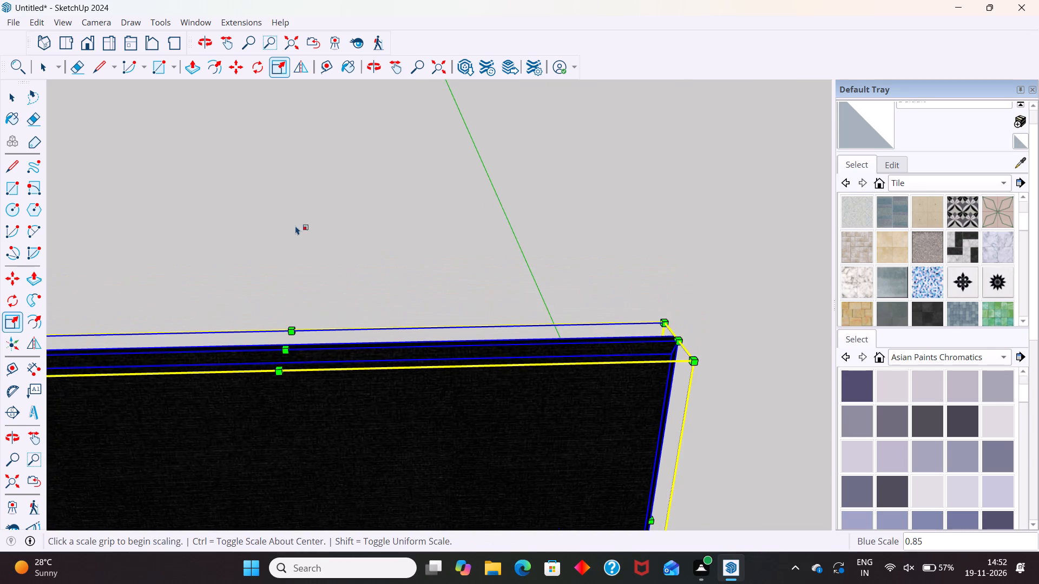
Narrow the TV slightly along the red axis from the side nearest the wall unit, and finish scaling.
scroll(295, 225, down, 13)
middle_drag(482, 372, 284, 395)
scroll(323, 346, down, 7)
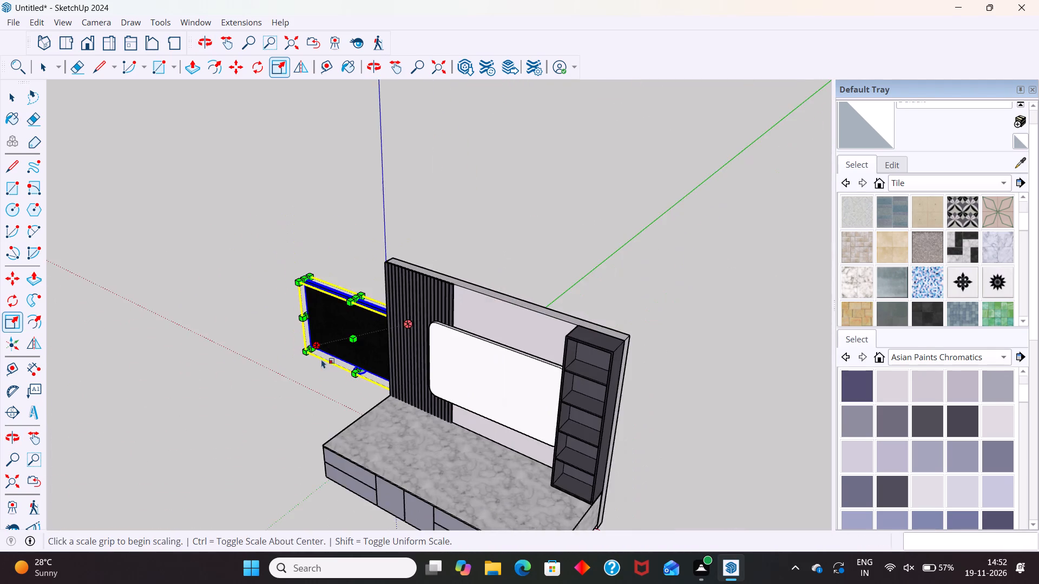
middle_drag(333, 385, 532, 413)
scroll(387, 383, up, 15)
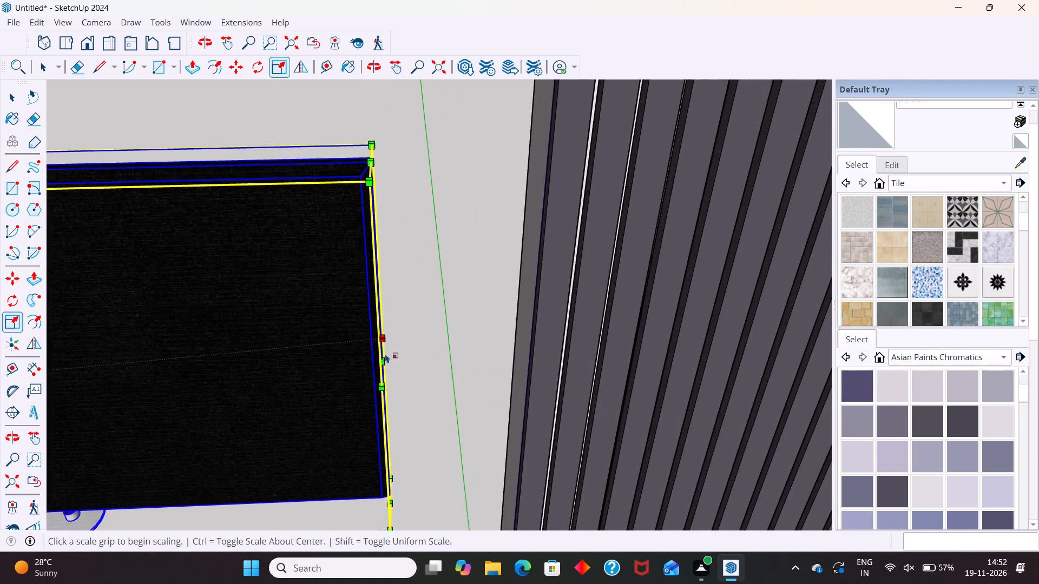
scroll(385, 354, up, 4)
drag(380, 363, 351, 369)
scroll(482, 328, down, 6)
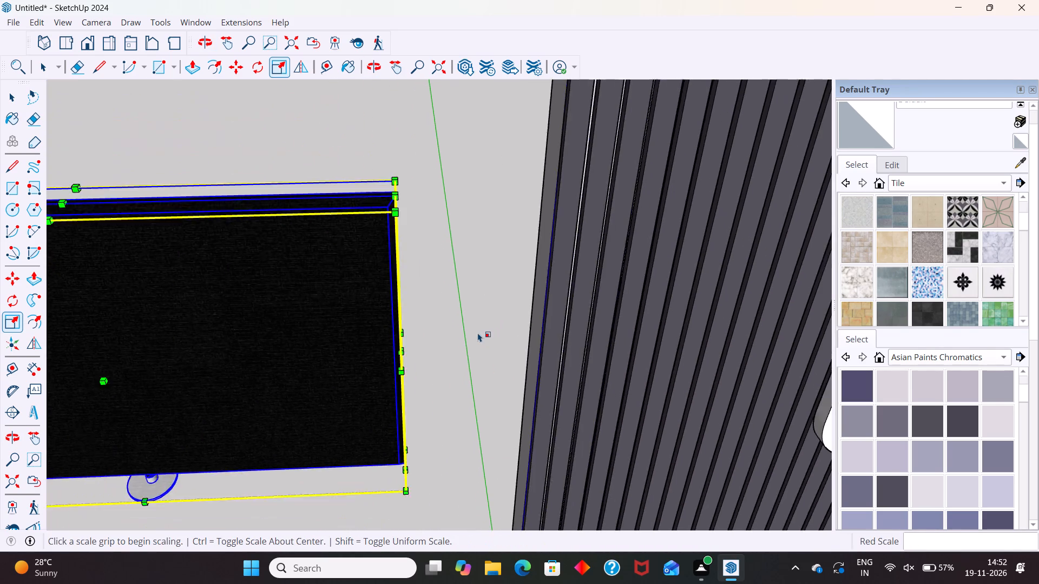
scroll(475, 341, down, 17)
key(space)
key(space)
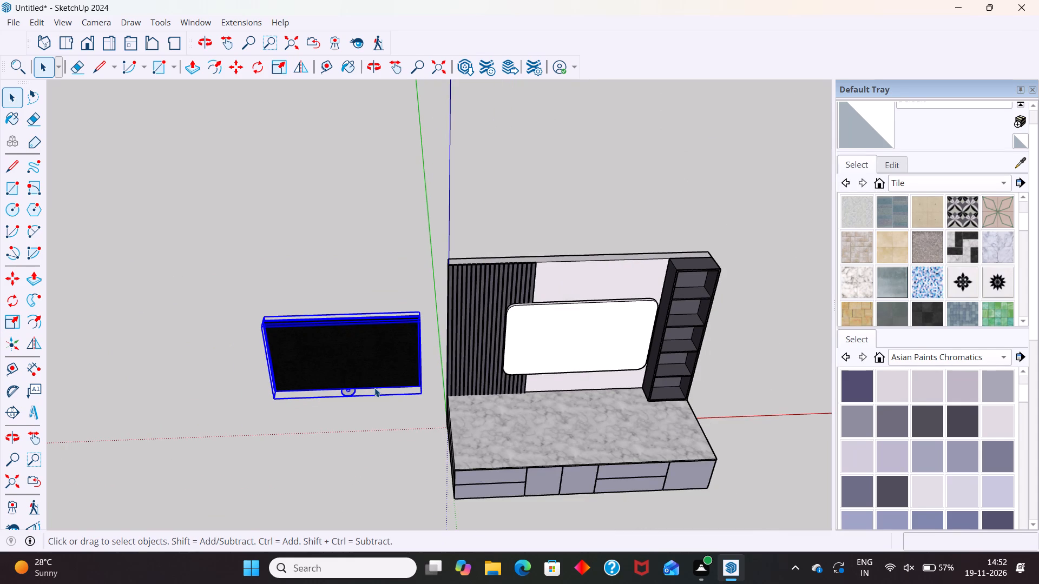
key(space)
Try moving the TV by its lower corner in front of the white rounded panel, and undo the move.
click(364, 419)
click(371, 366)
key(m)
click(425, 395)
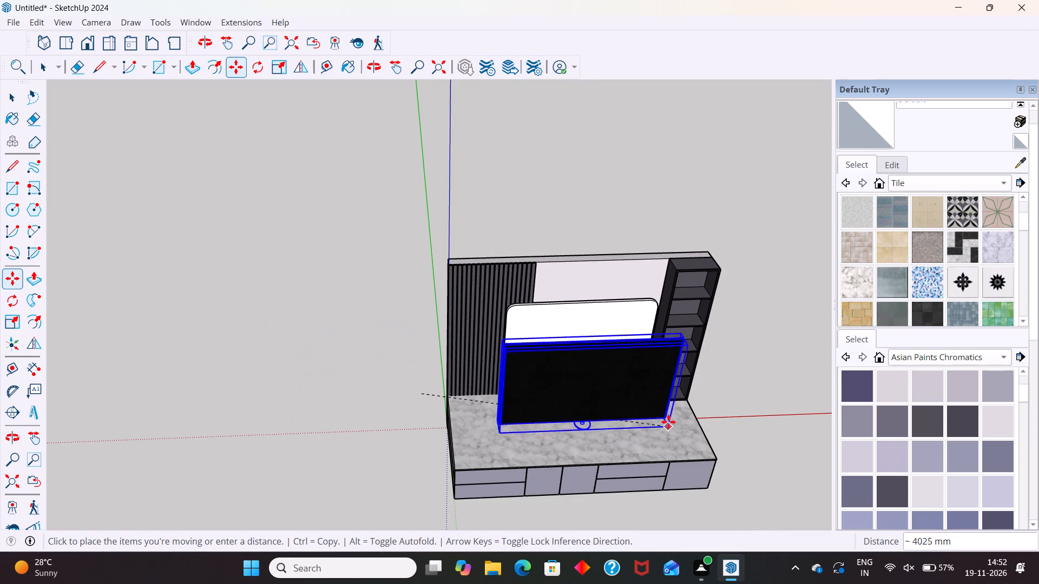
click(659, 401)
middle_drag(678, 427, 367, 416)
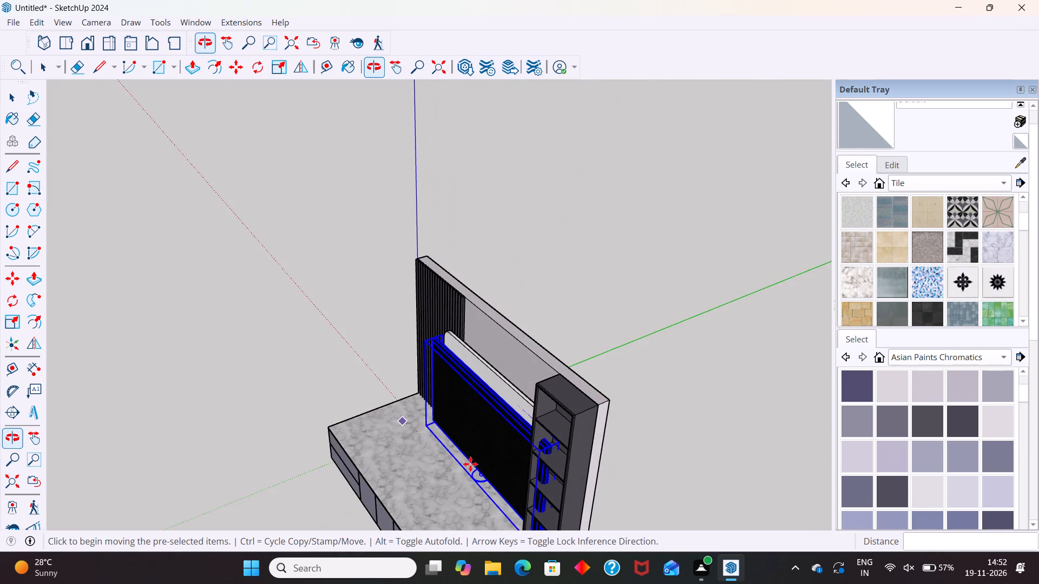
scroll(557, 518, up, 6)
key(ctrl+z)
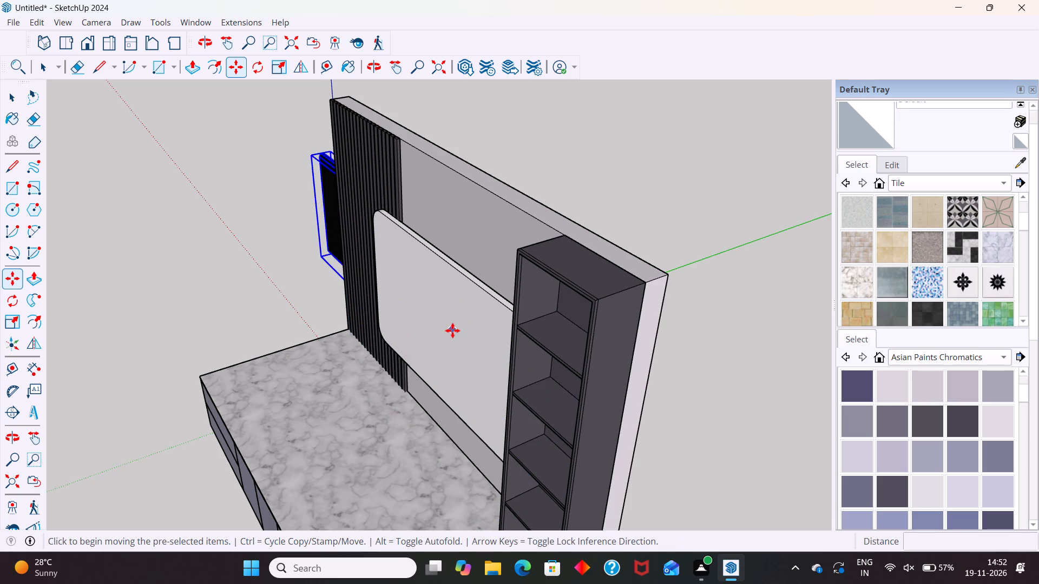
Undo the TV's earlier edits step by step until the TV is gone from the wall unit model.
key(ctrl+z)
key(ctrl+z)
scroll(495, 361, down, 7)
middle_drag(261, 389, 522, 450)
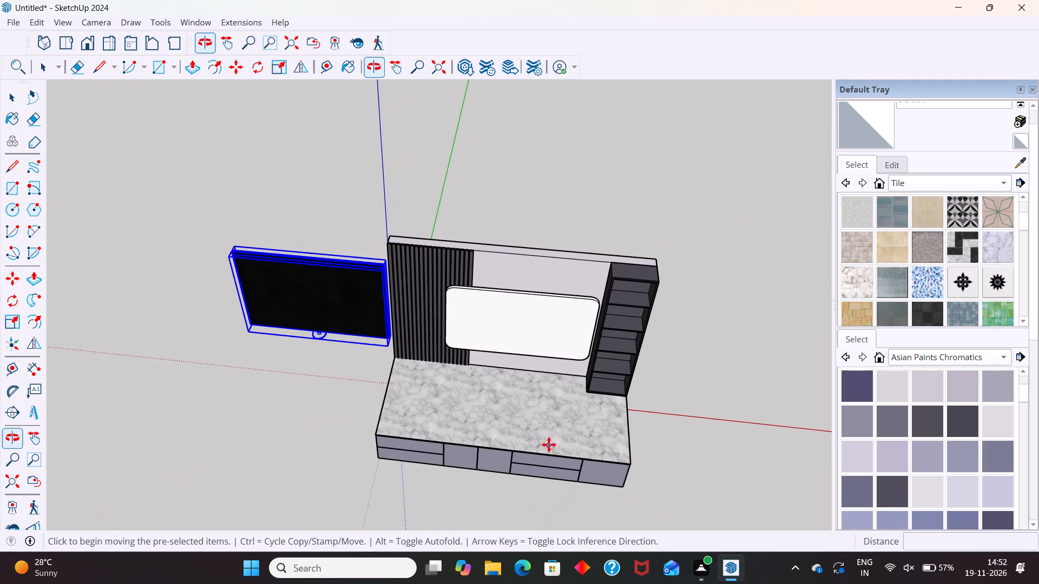
key(ctrl+z)
scroll(313, 282, up, 7)
key(ctrl+z)
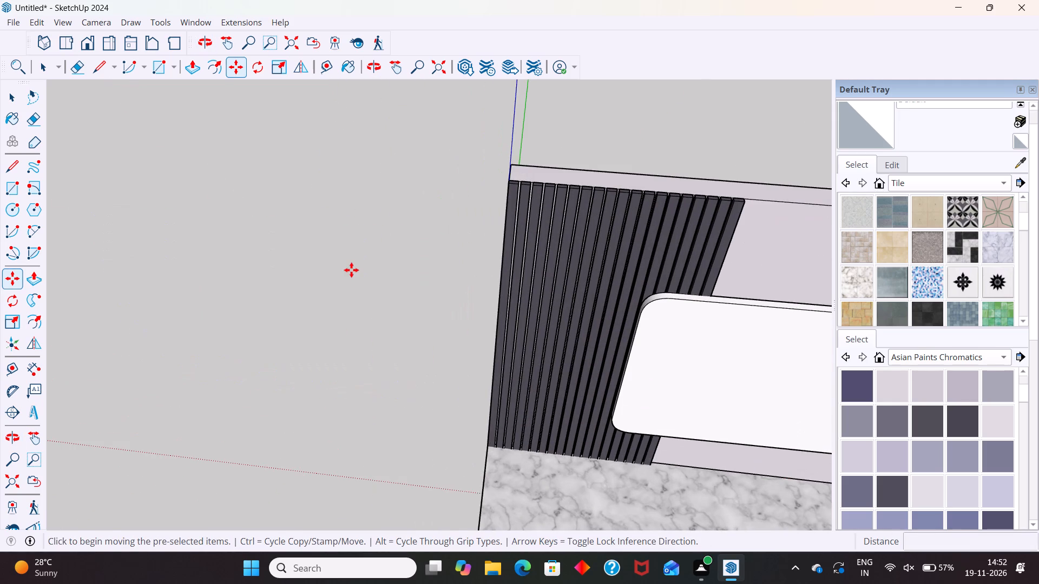
scroll(373, 276, down, 19)
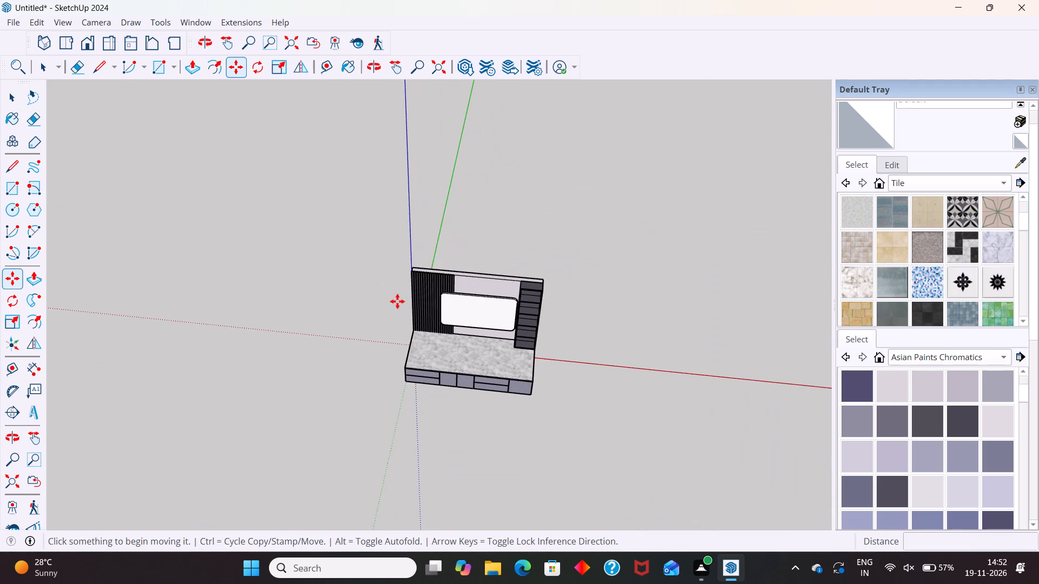
key(space)
scroll(408, 313, down, 12)
middle_drag(351, 271, 436, 274)
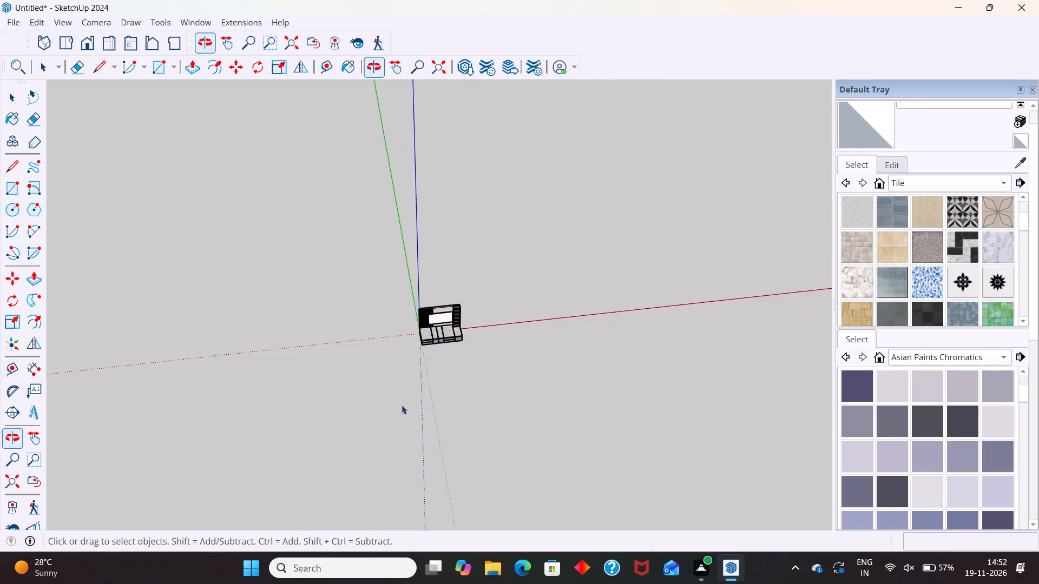
scroll(401, 406, up, 8)
scroll(485, 206, up, 11)
middle_drag(563, 233, 551, 231)
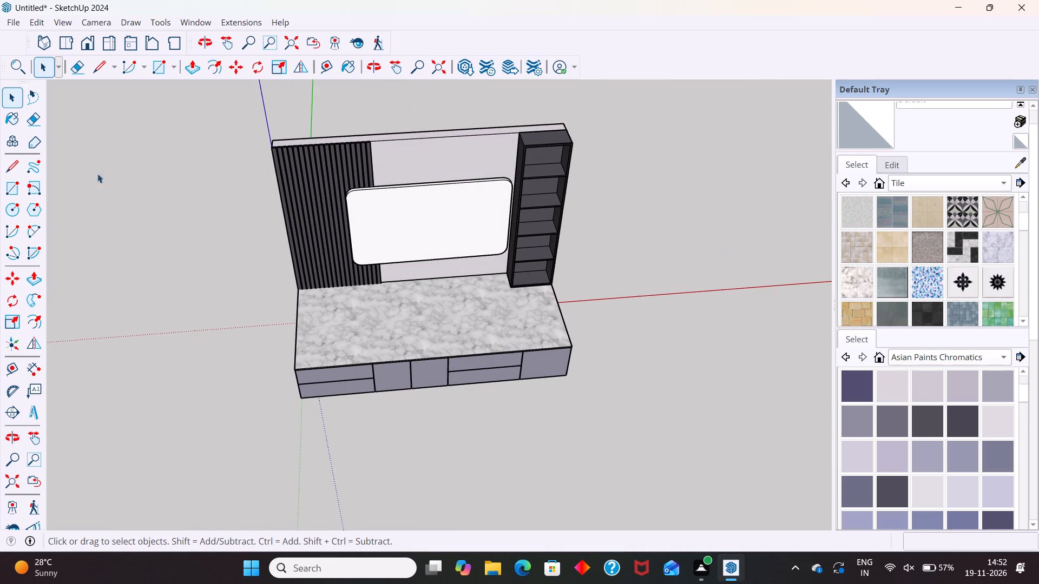
Find the black 109 KB Tv model in the 3D Warehouse TV results and save it in Documents as a SketchUp 2024 file.
click(460, 64)
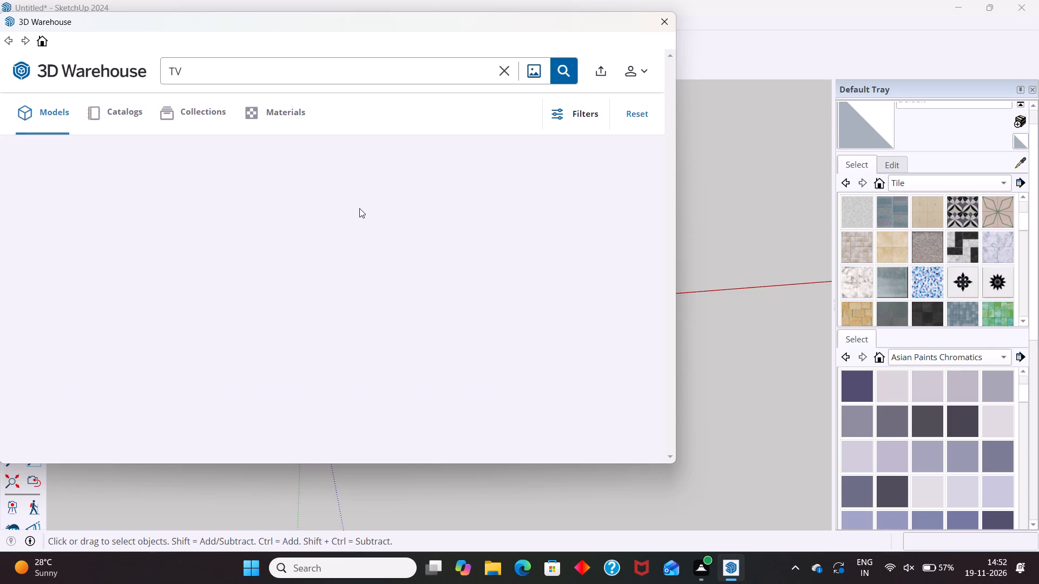
scroll(485, 295, down, 5)
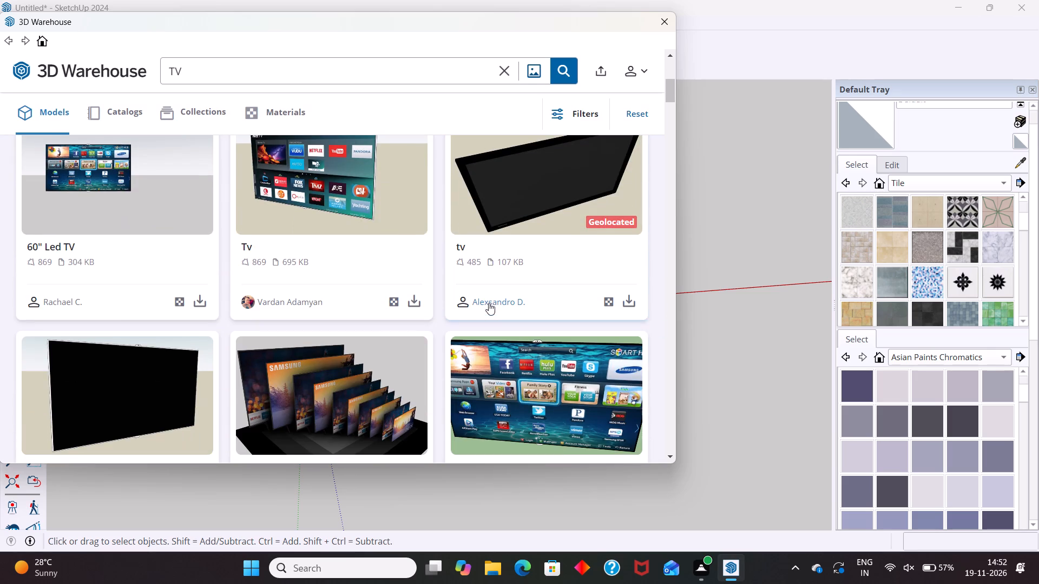
scroll(402, 304, down, 2)
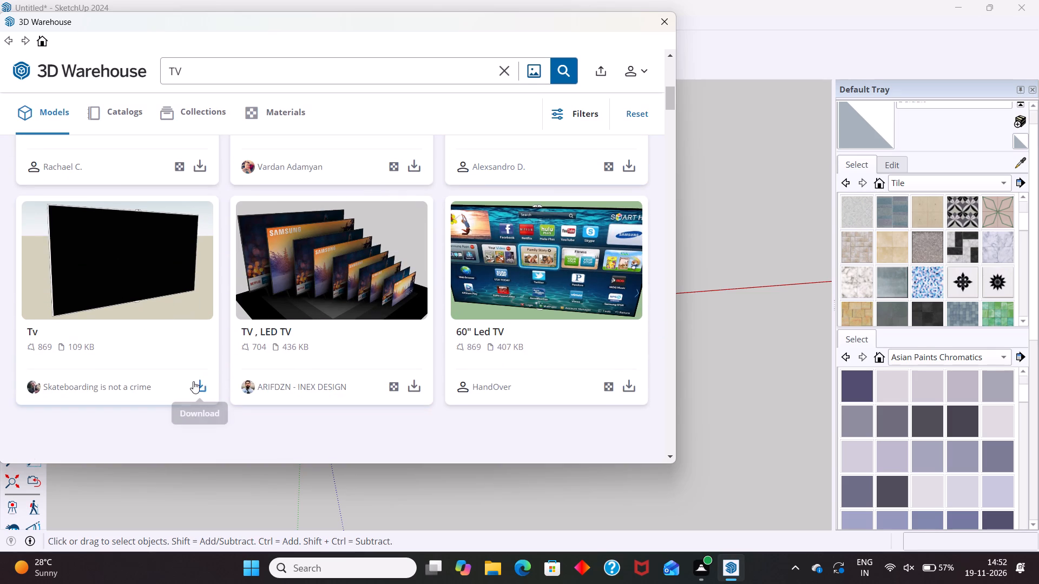
click(203, 383)
click(330, 258)
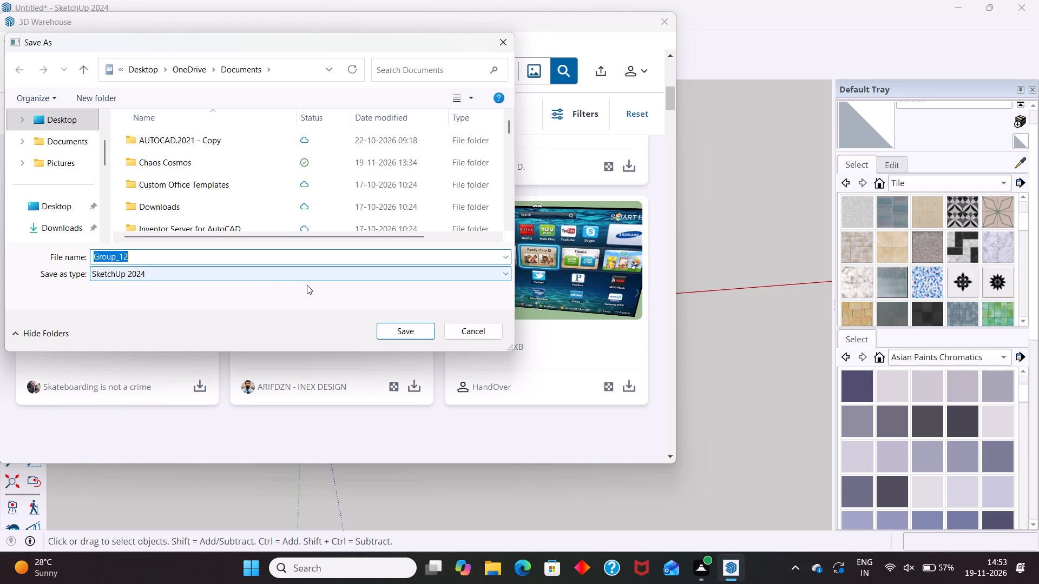
click(407, 329)
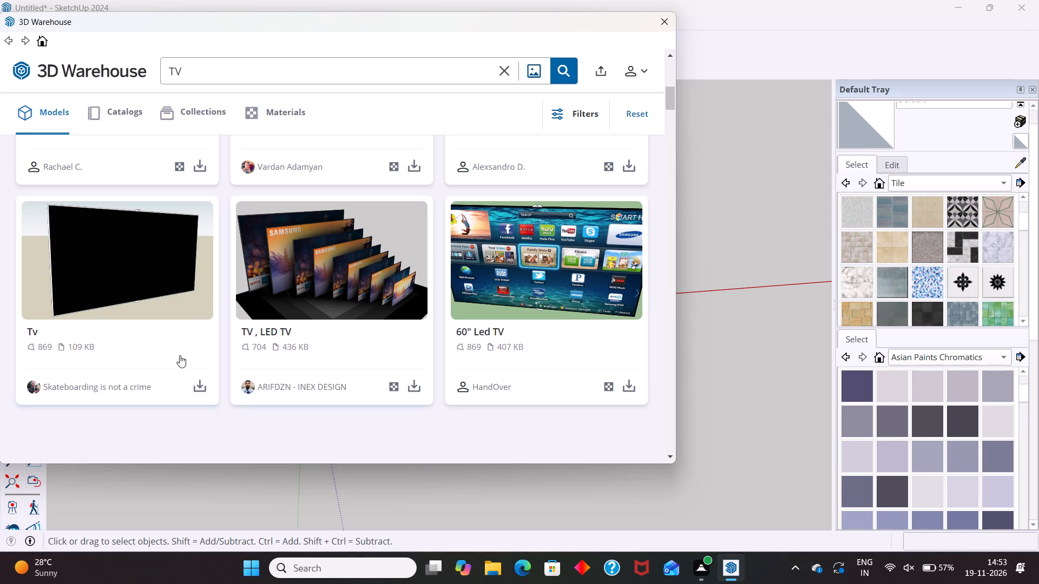
Unlock more downloads, load the same black Tv model directly into the scene, and place it on the marble top.
click(200, 391)
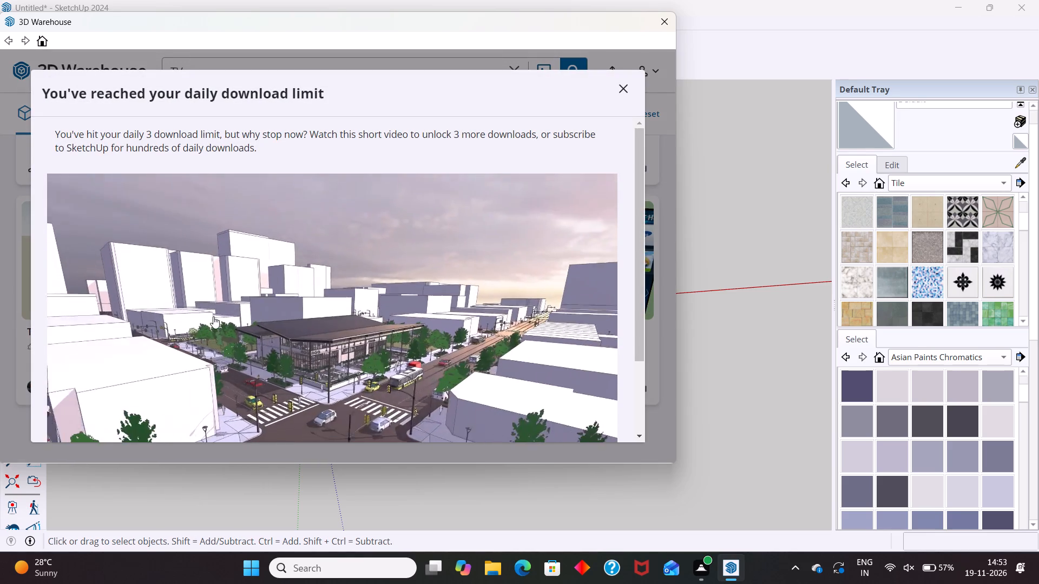
scroll(388, 268, down, 6)
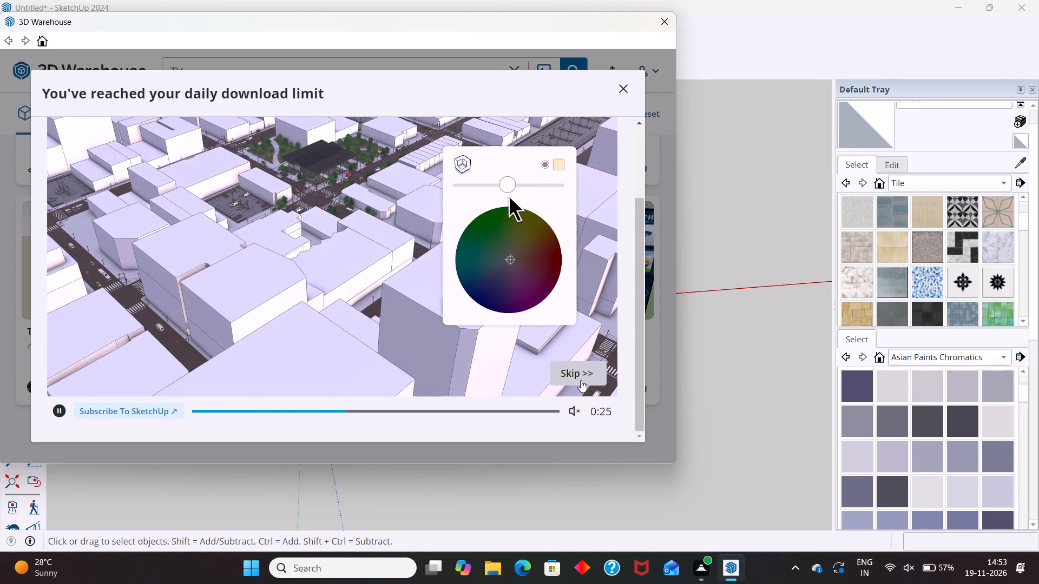
click(581, 380)
click(311, 311)
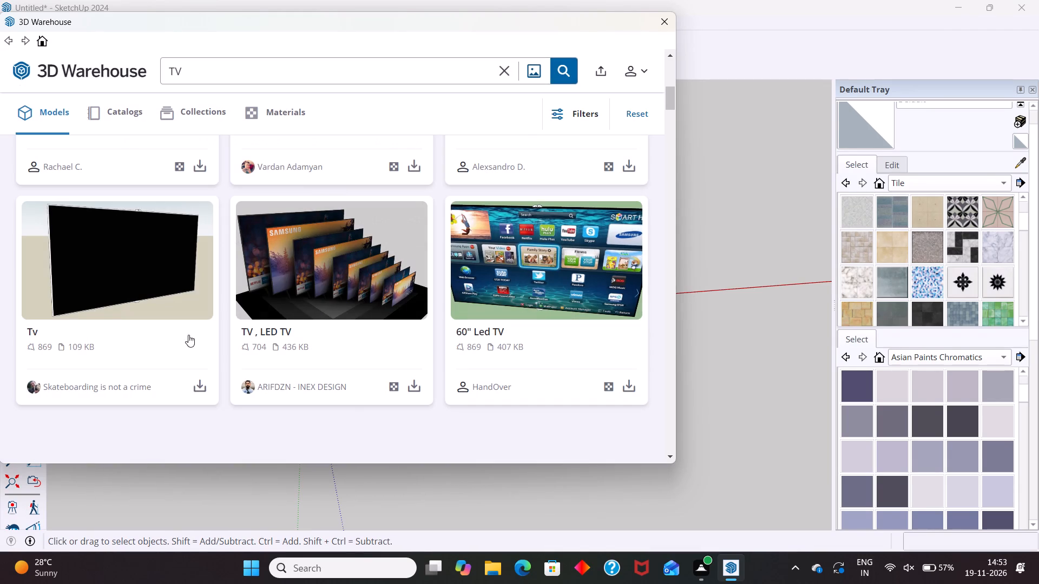
click(201, 388)
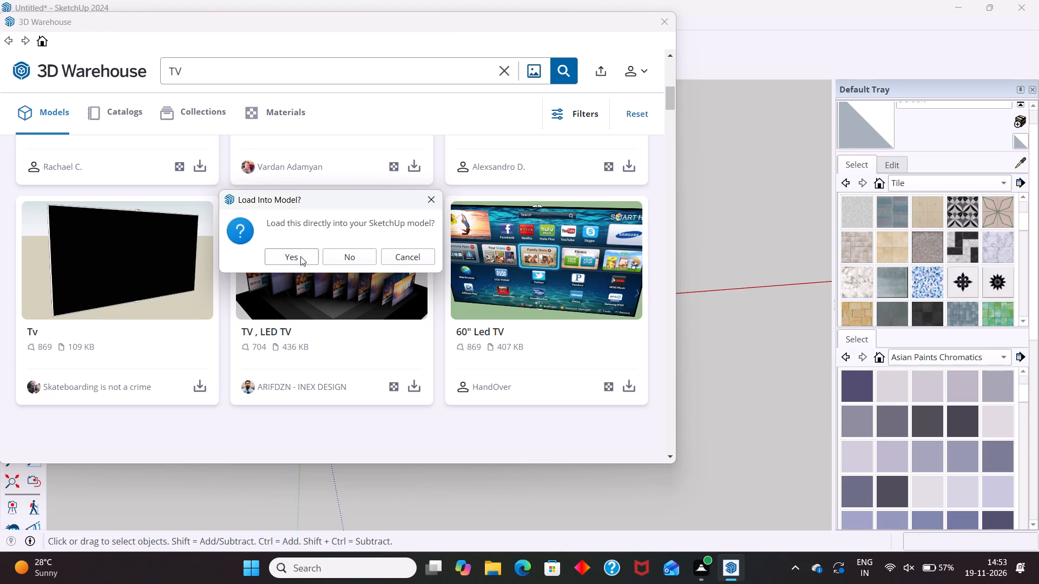
click(300, 255)
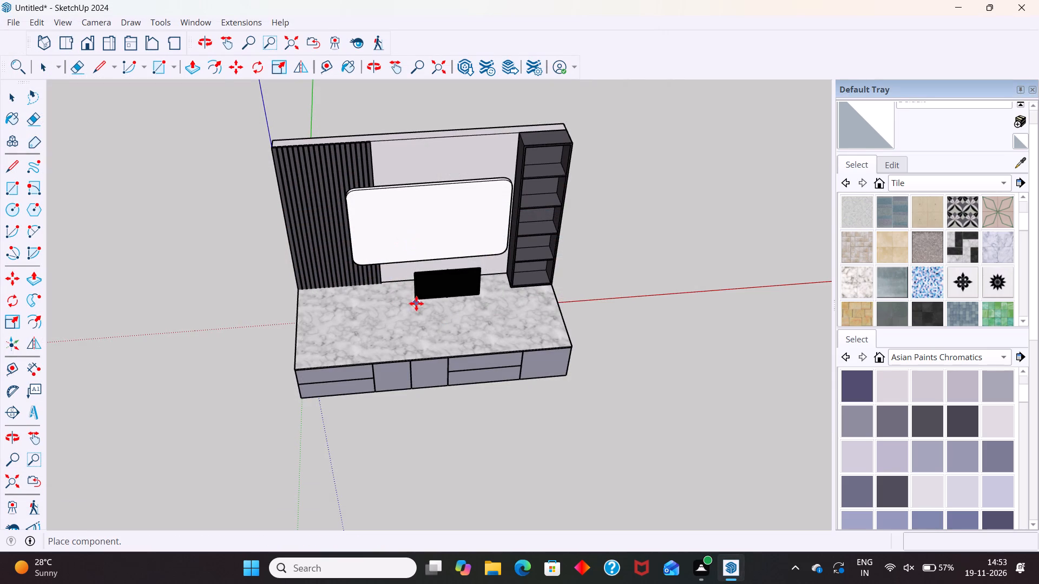
click(405, 322)
Move the TV by its lower back corner about 1101 mm onto the front face of the white rounded panel.
middle_drag(479, 337, 294, 369)
scroll(495, 294, up, 4)
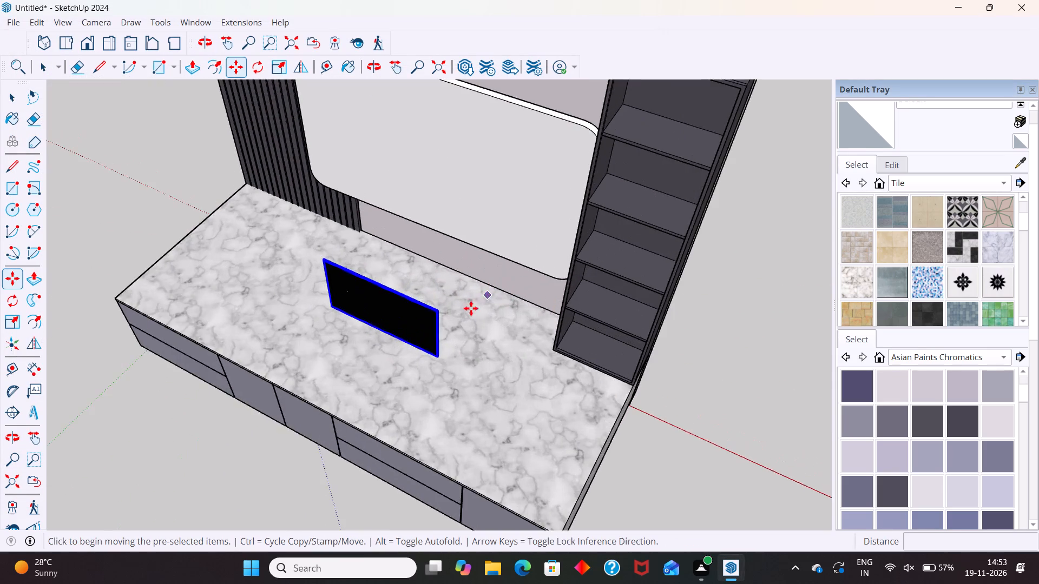
scroll(471, 308, up, 12)
scroll(458, 401, up, 3)
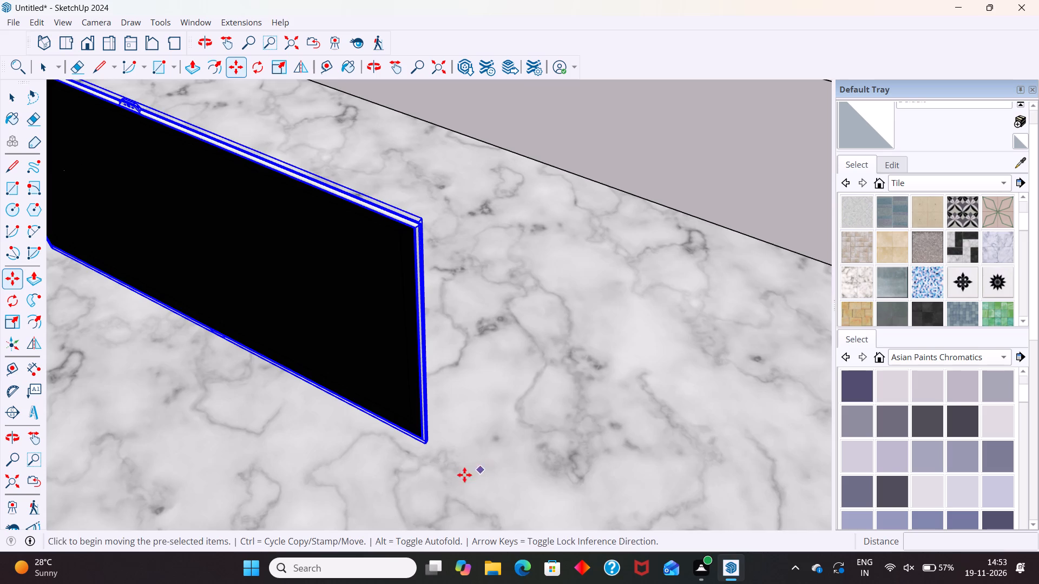
middle_drag(463, 475, 305, 462)
scroll(409, 406, up, 11)
click(343, 444)
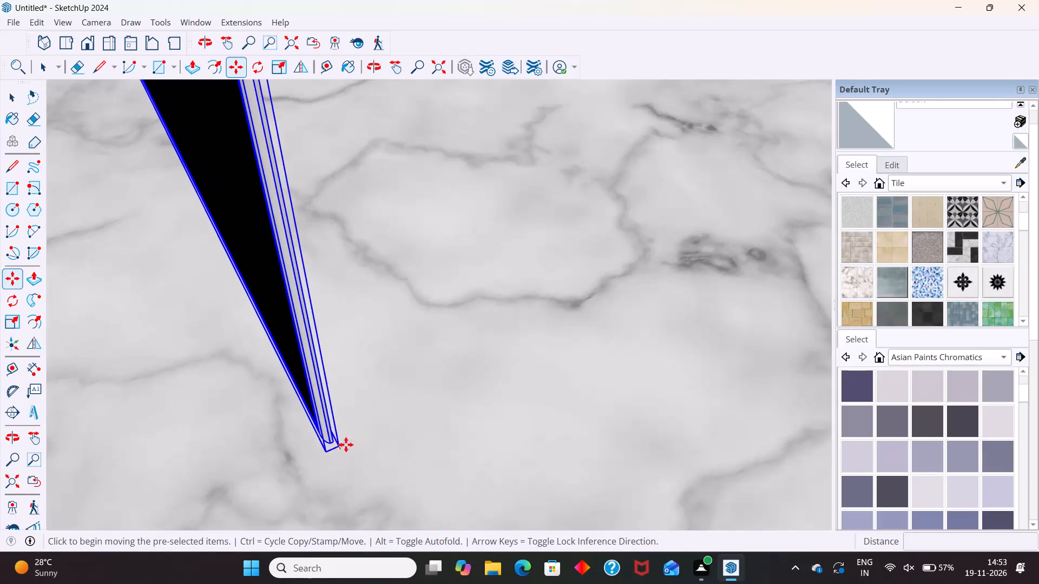
scroll(377, 414, down, 20)
scroll(377, 414, down, 9)
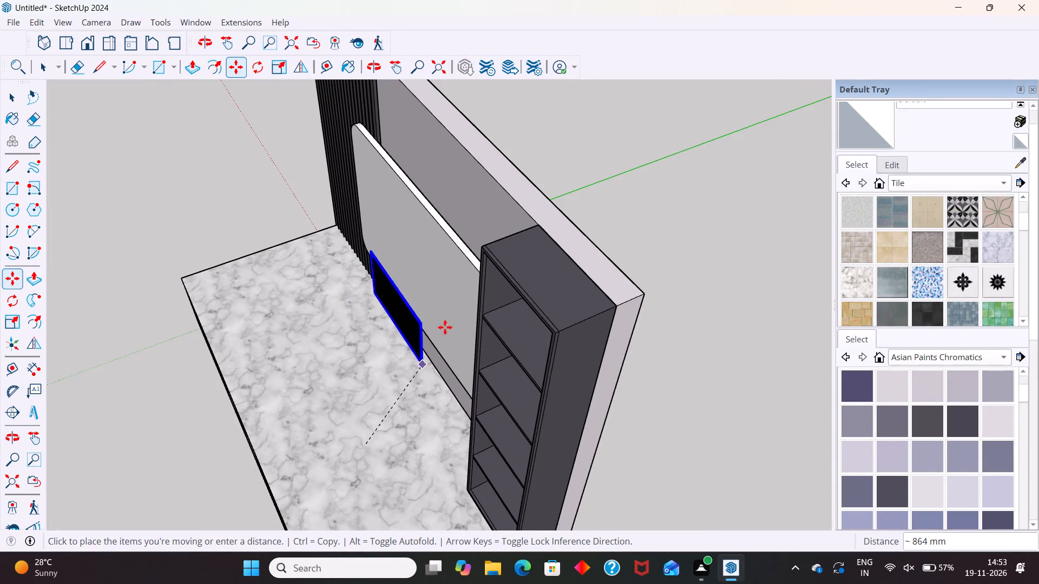
scroll(456, 295, up, 5)
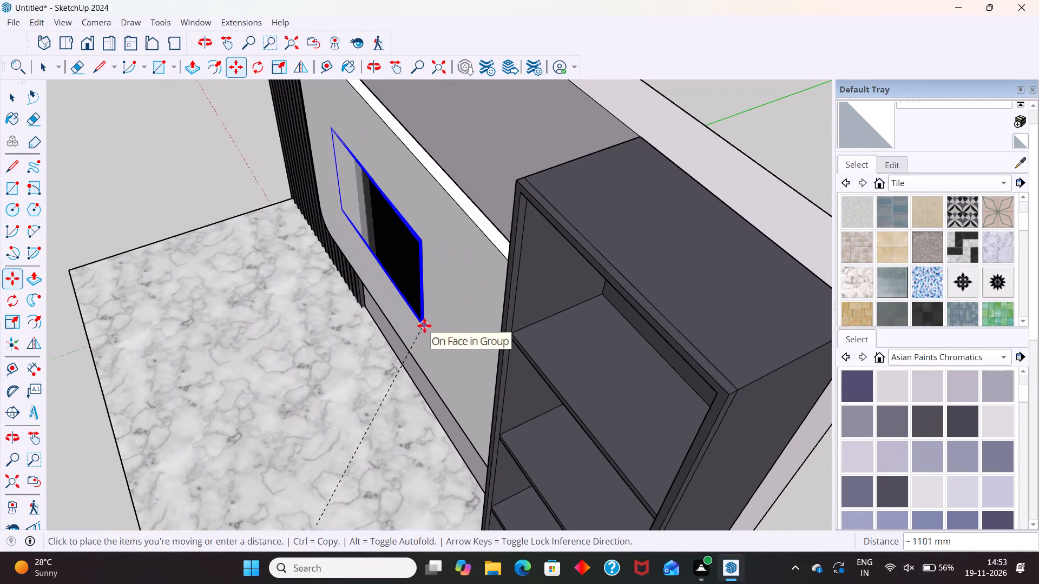
click(424, 326)
Shift the TV slightly outward by its upper corner so it sits fully in front of the rounded panel.
middle_drag(422, 388, 657, 372)
scroll(613, 143, up, 10)
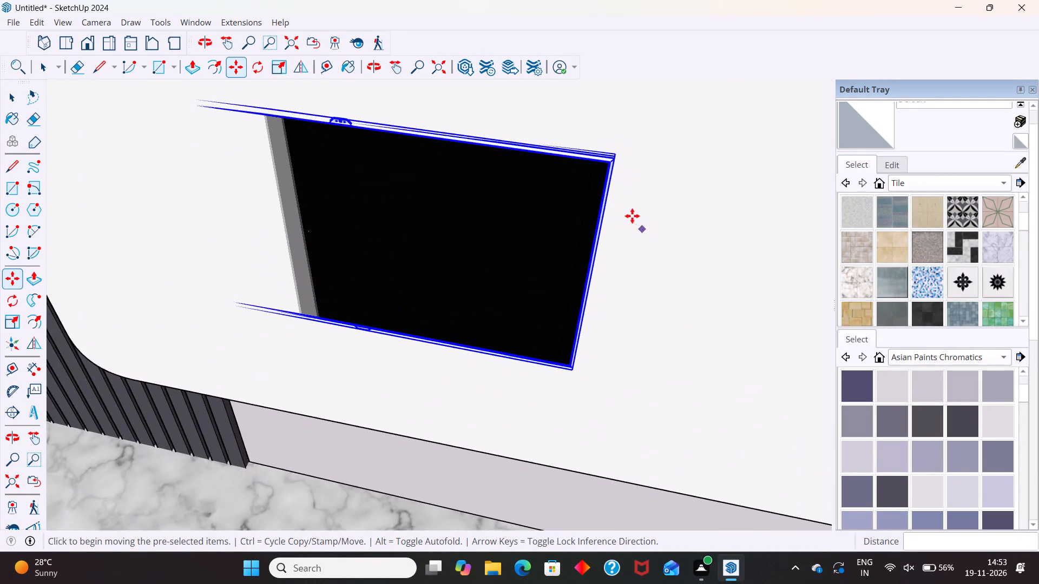
middle_drag(596, 193, 443, 331)
scroll(575, 386, up, 4)
click(562, 360)
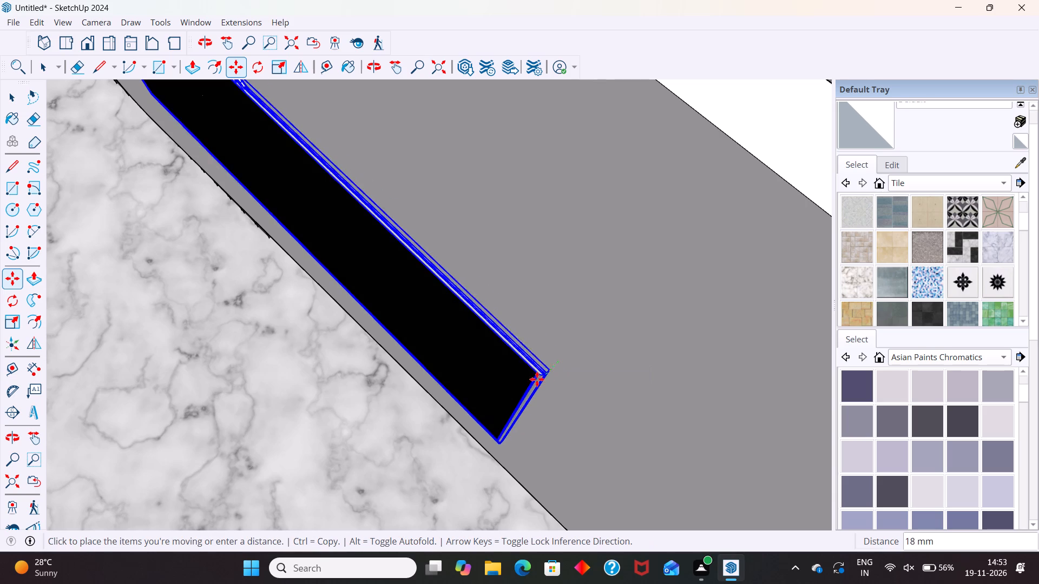
click(543, 372)
scroll(627, 348, down, 8)
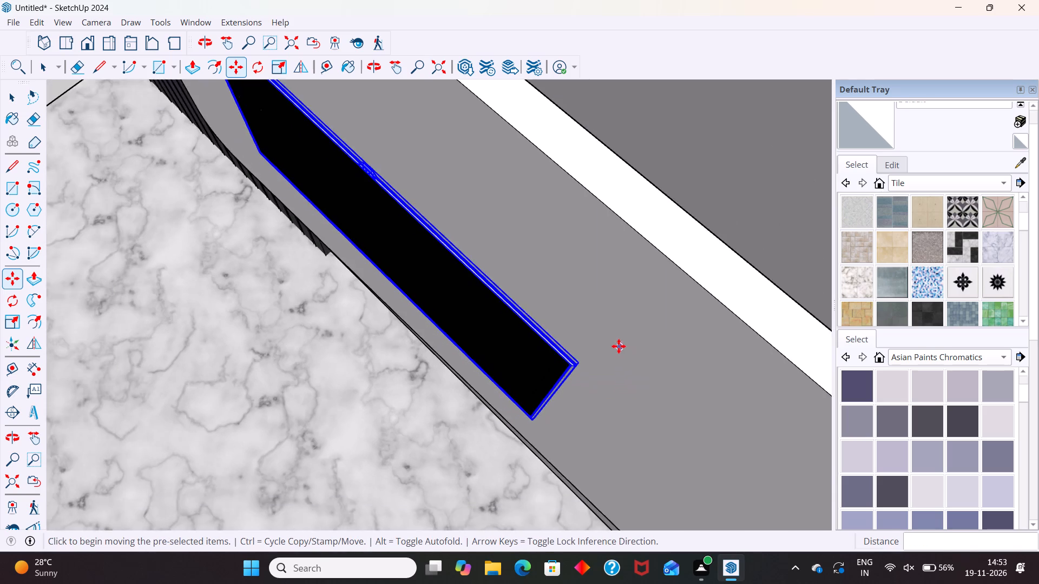
scroll(619, 346, down, 6)
middle_drag(551, 407, 638, 329)
key(space)
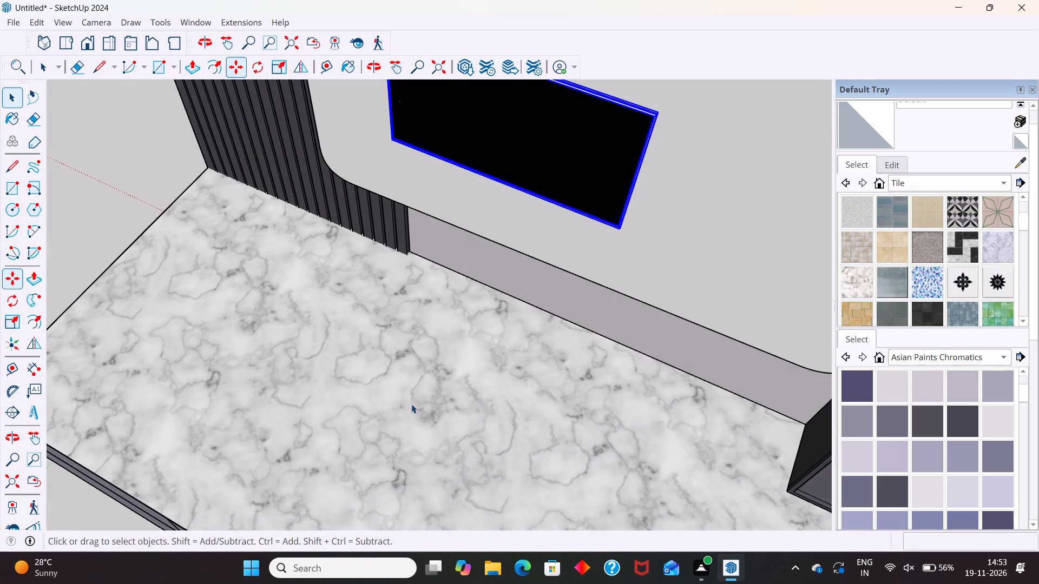
Move the TV about 185 mm along the red axis toward the shelf cabinet.
scroll(410, 428, down, 11)
middle_drag(512, 441, 646, 337)
scroll(474, 292, up, 11)
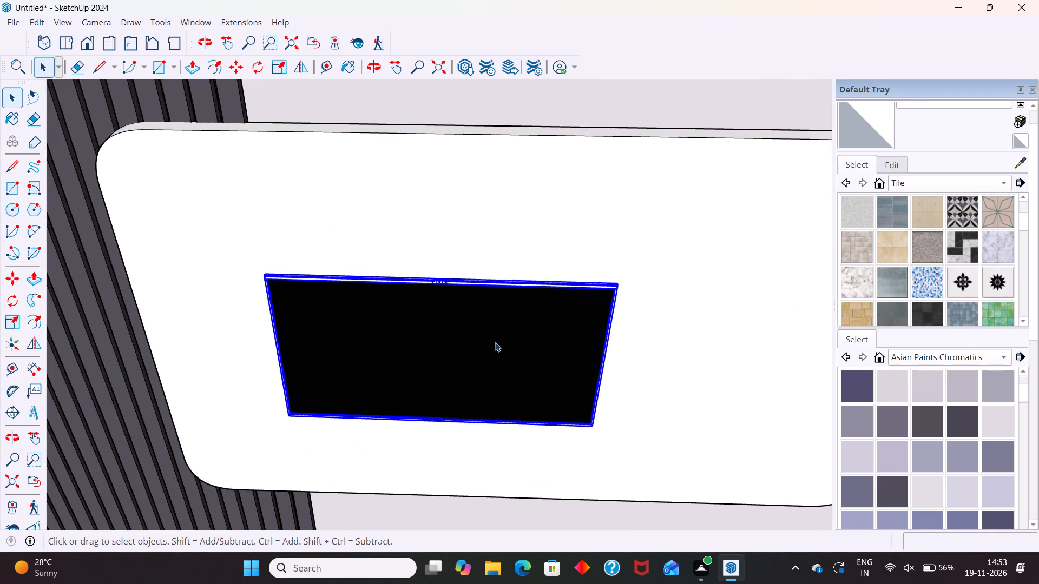
scroll(495, 342, up, 6)
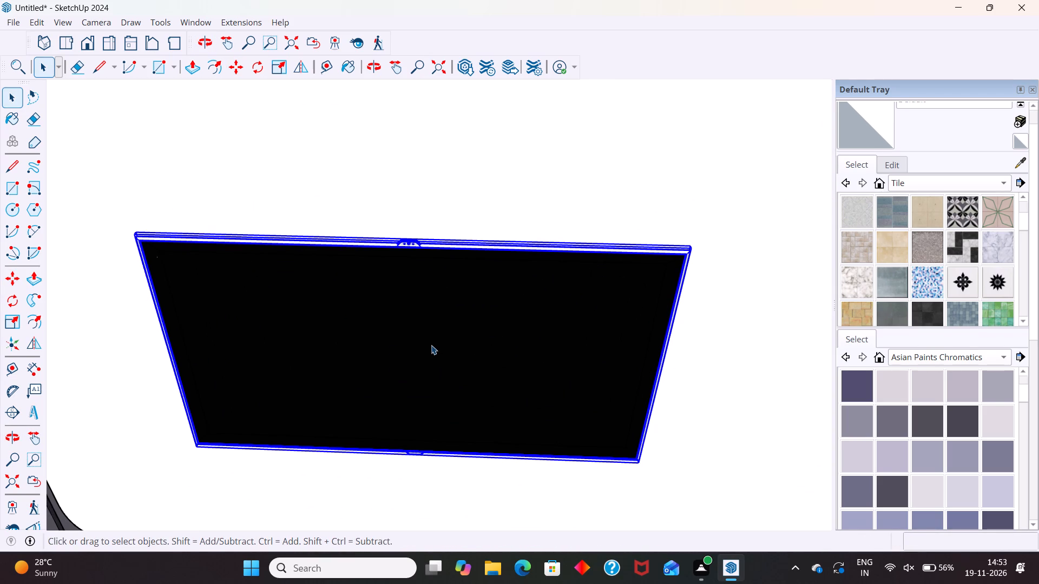
key(m)
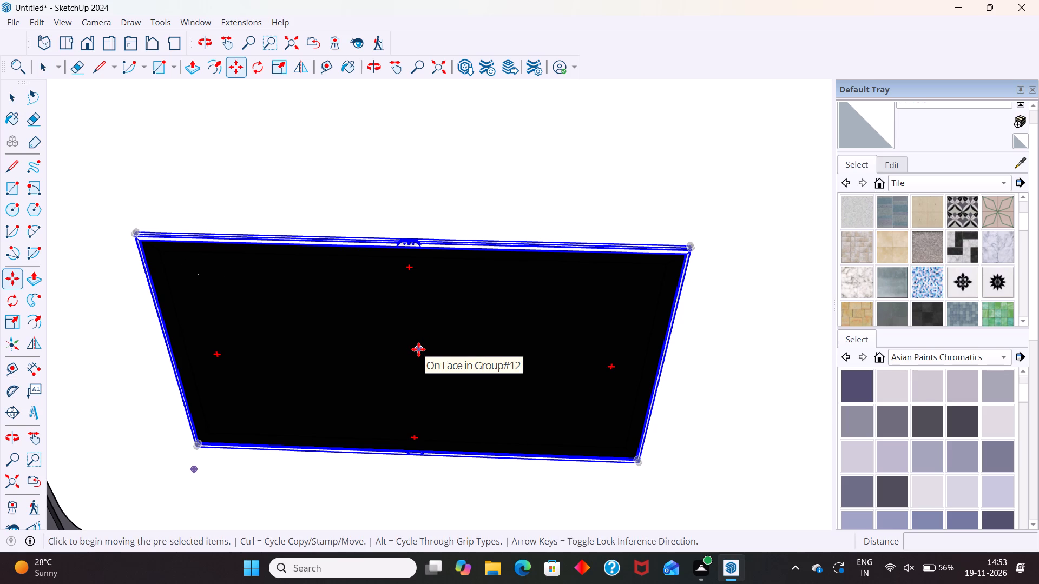
click(415, 354)
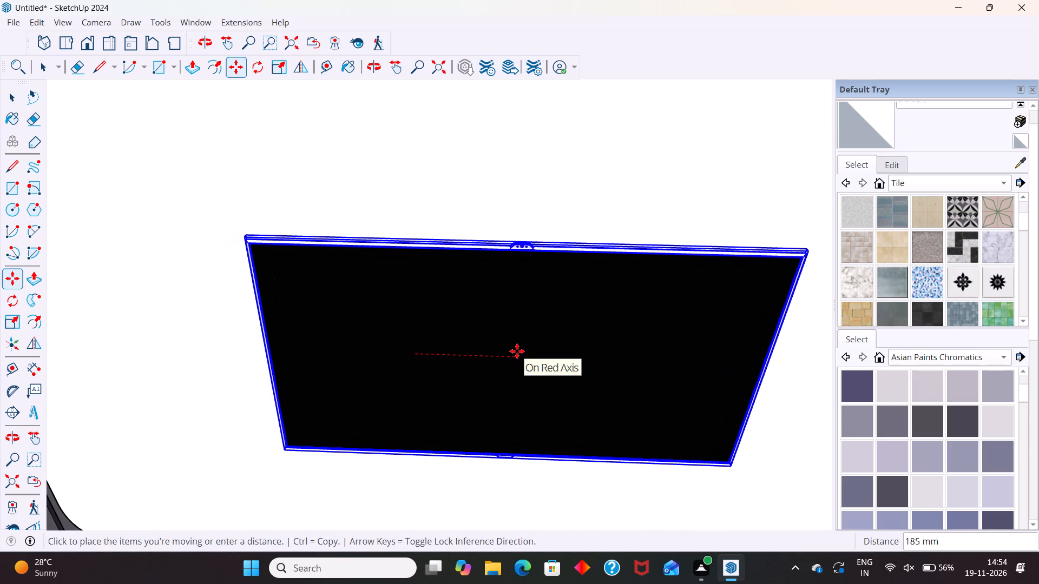
click(517, 351)
Move the TV by its upper corner a little further across the rounded panel toward the shelf cabinet.
scroll(469, 361, down, 13)
middle_drag(606, 403, 488, 376)
scroll(531, 366, up, 10)
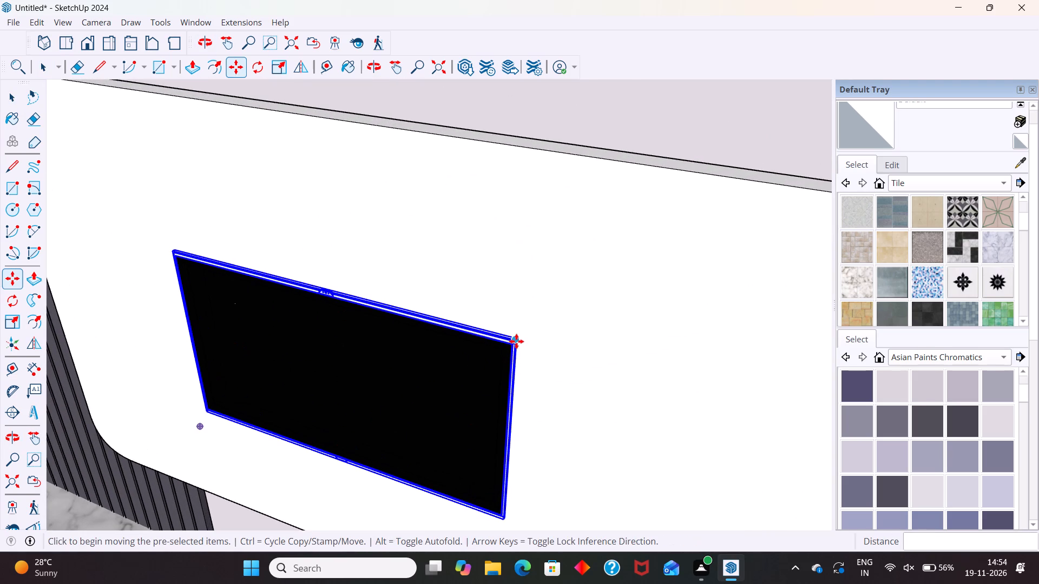
click(516, 341)
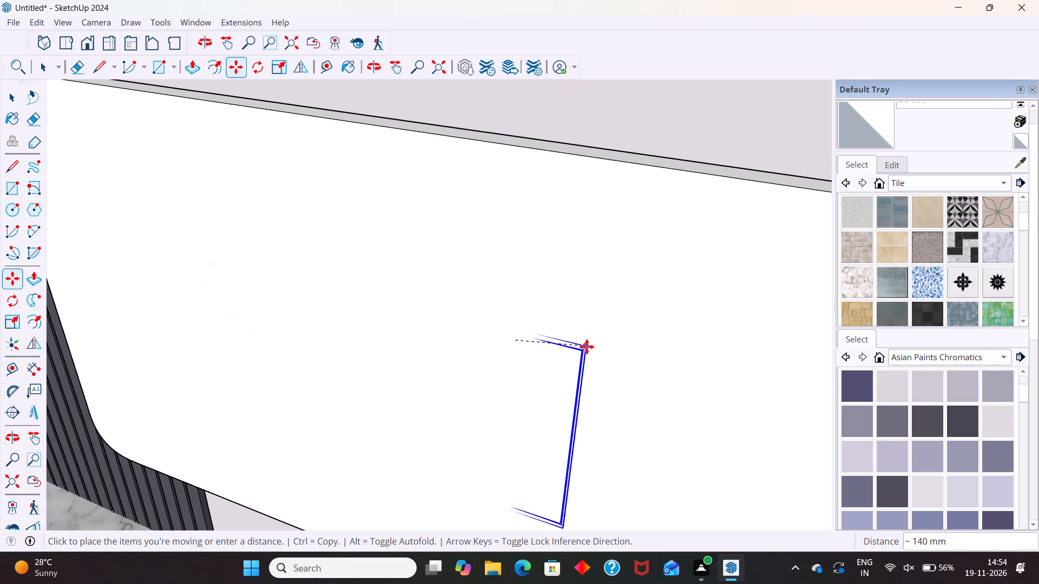
click(572, 348)
scroll(574, 321, down, 7)
middle_drag(472, 420, 523, 426)
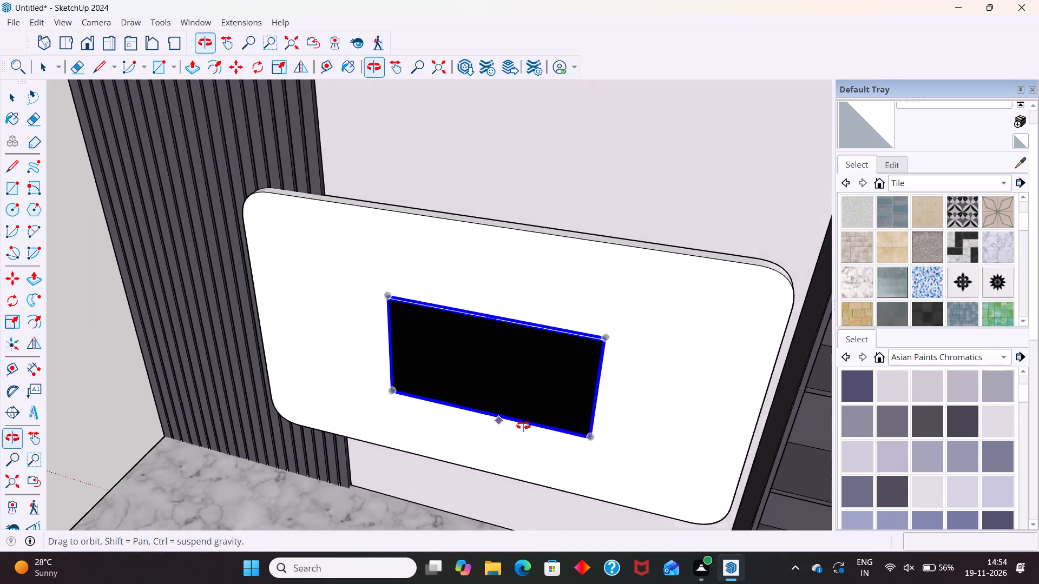
middle_drag(523, 426, 553, 413)
key(space)
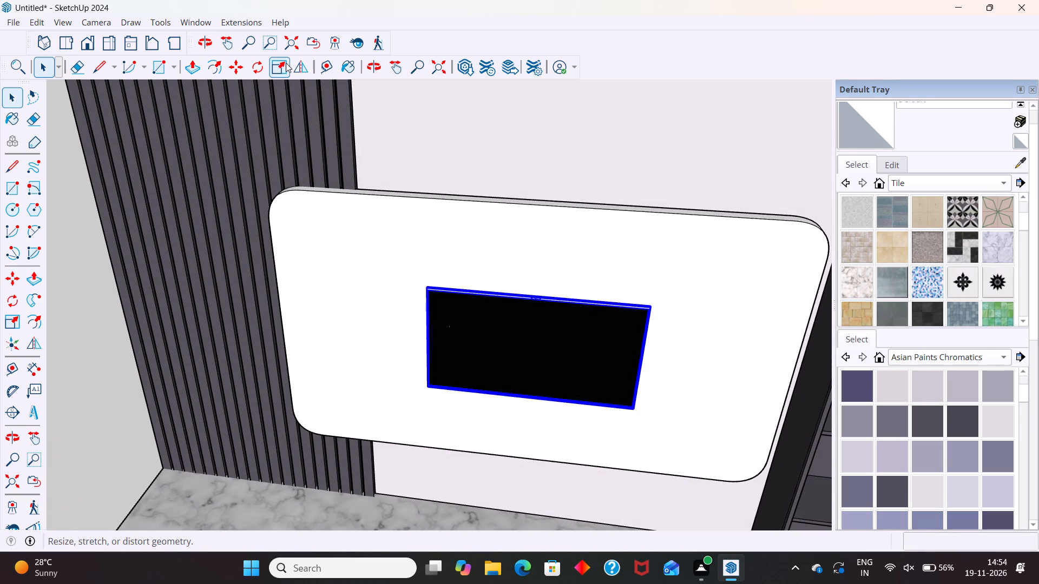
Scale the TV taller along the blue axis from its top edge.
click(285, 63)
middle_drag(529, 377, 549, 480)
scroll(523, 290, up, 8)
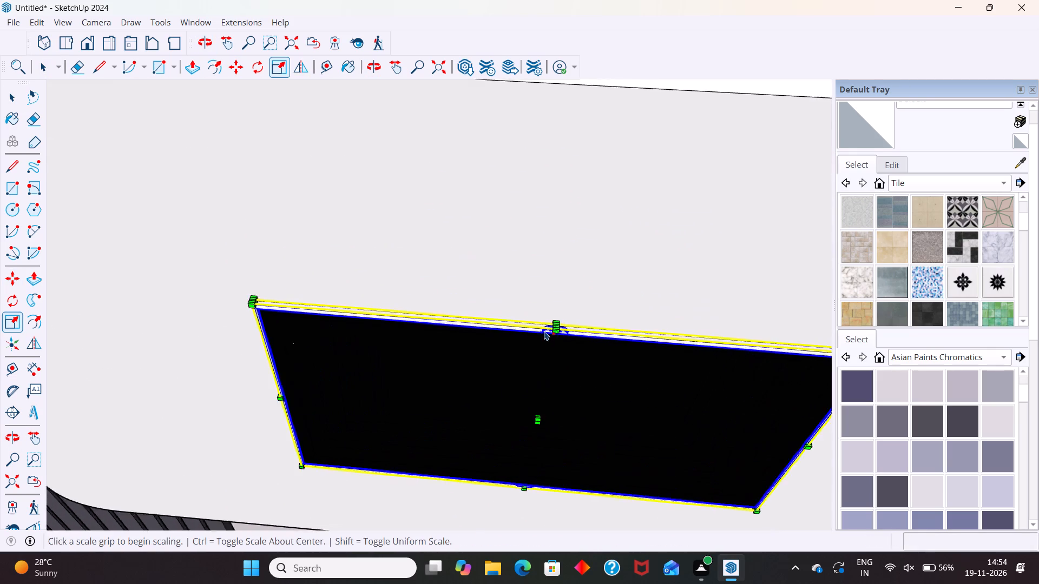
scroll(544, 331, up, 16)
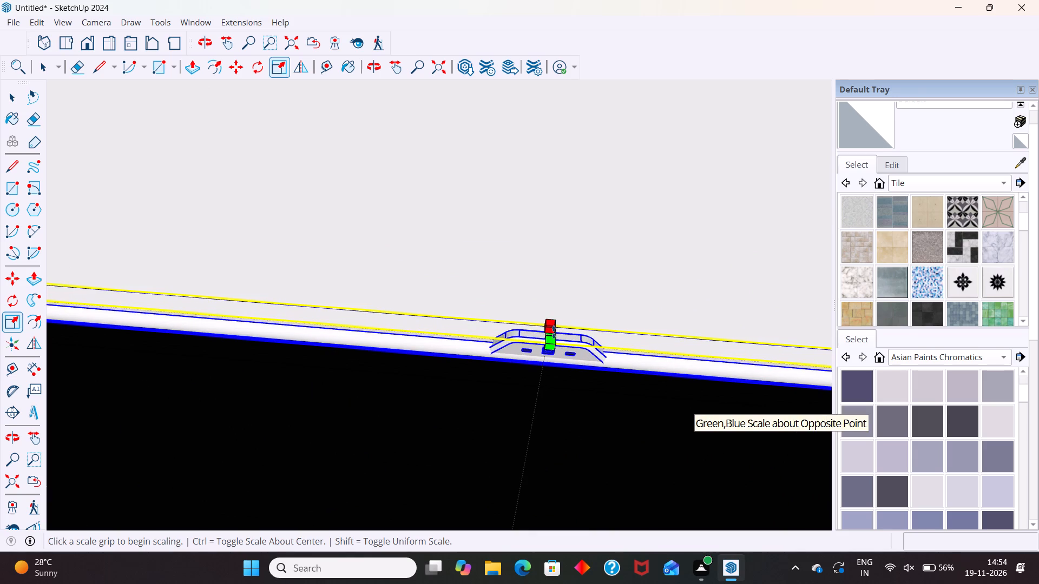
drag(553, 335, 555, 257)
scroll(524, 293, down, 6)
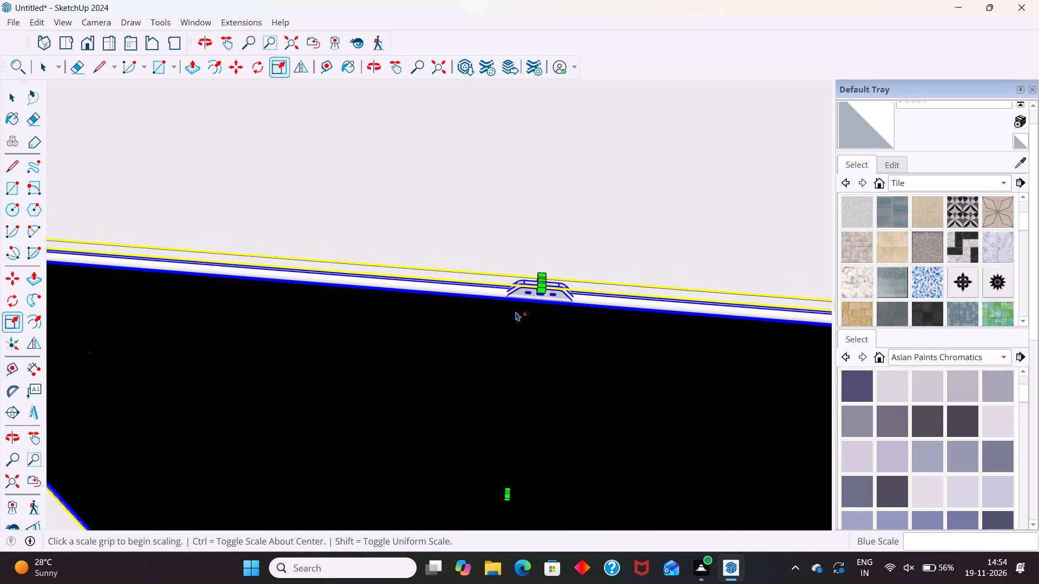
Scale the TV wider along the red axis from its side edge nearest the shelf cabinet.
scroll(516, 311, down, 19)
middle_drag(649, 410, 379, 341)
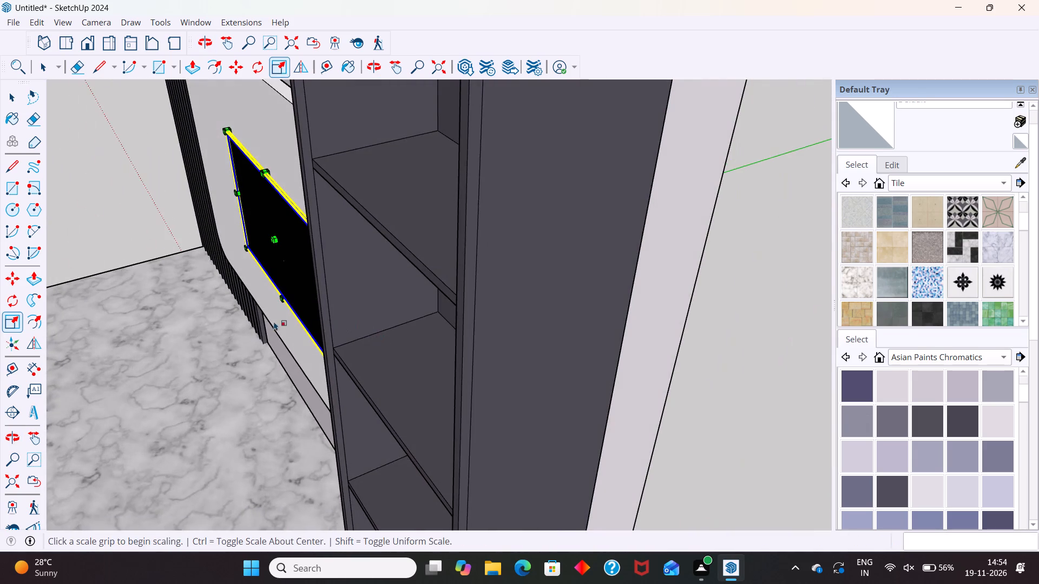
middle_drag(294, 334, 411, 360)
scroll(516, 341, up, 15)
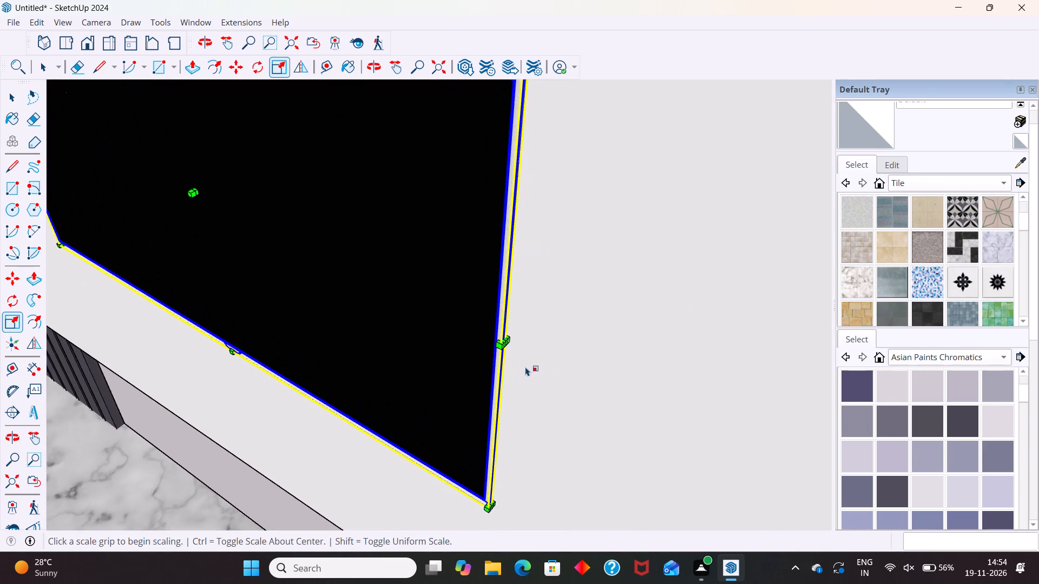
scroll(525, 367, up, 7)
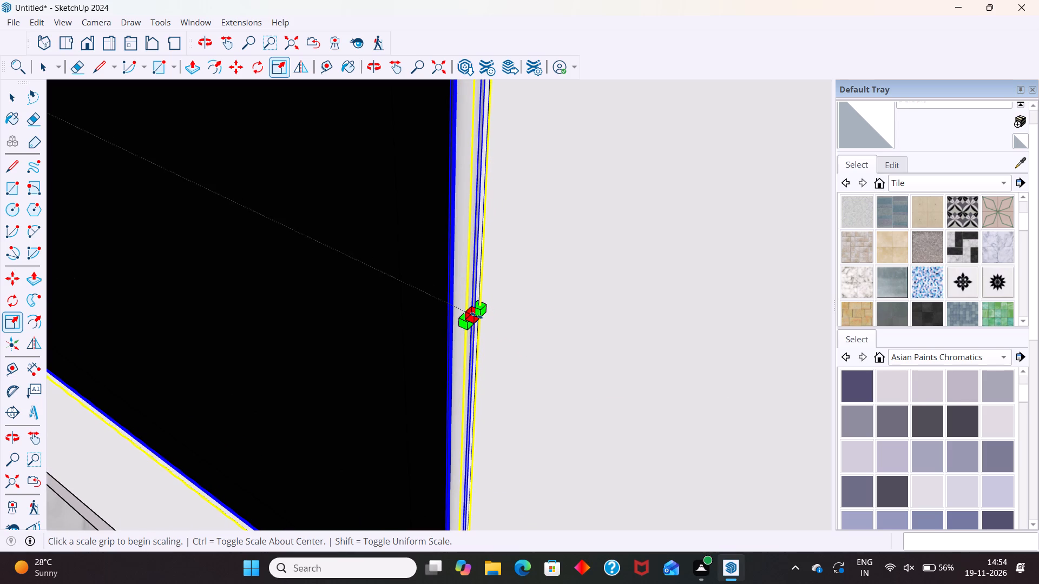
drag(477, 315, 663, 387)
scroll(595, 344, down, 20)
scroll(595, 344, down, 2)
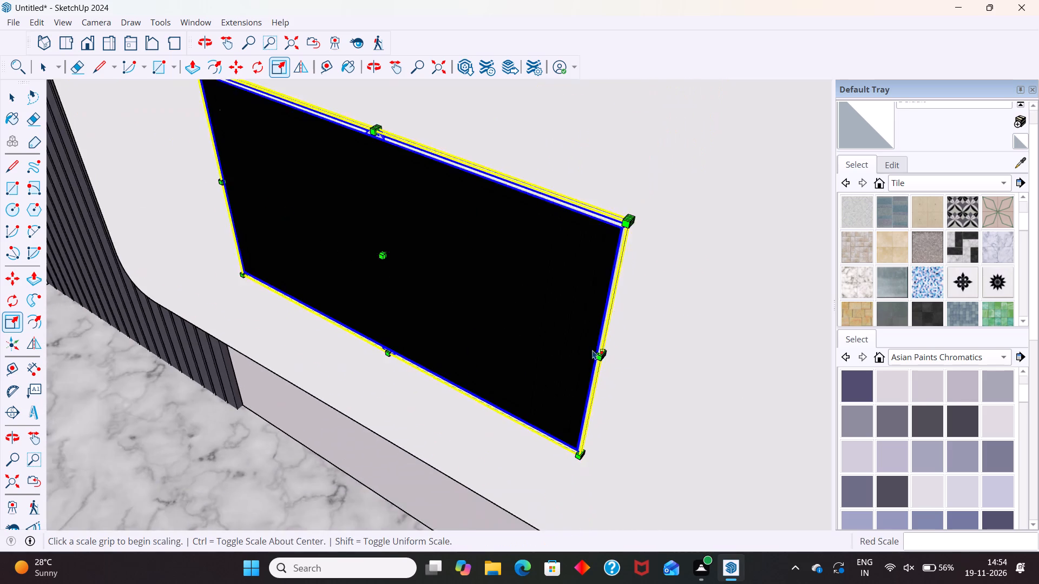
Scale the TV taller along the blue axis by extending its bottom edge downward.
middle_drag(433, 406, 608, 336)
scroll(661, 209, up, 8)
middle_drag(652, 204, 653, 139)
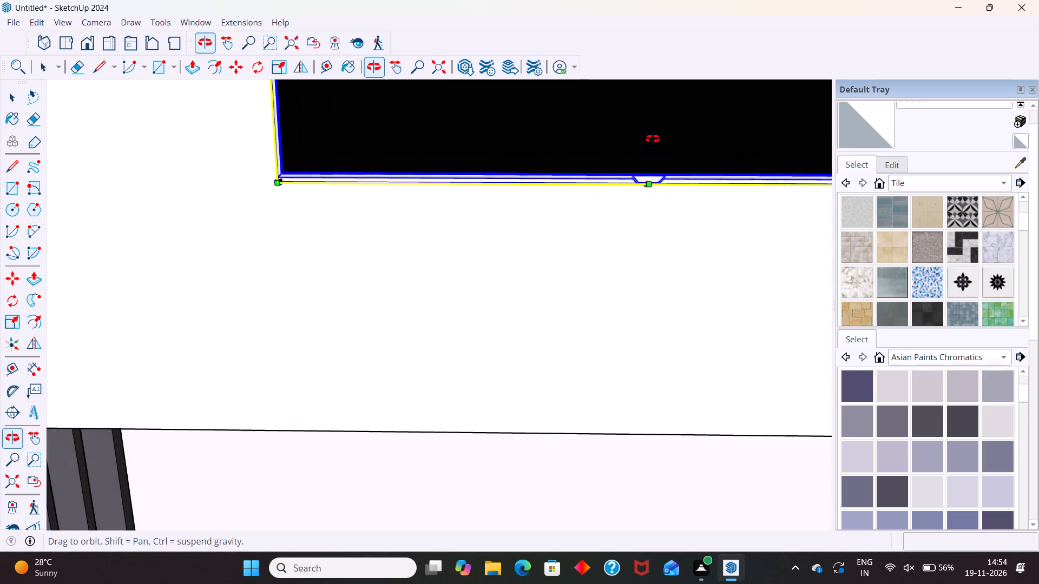
middle_drag(653, 139, 667, 69)
middle_drag(601, 236, 626, 85)
scroll(583, 271, up, 6)
scroll(650, 187, up, 4)
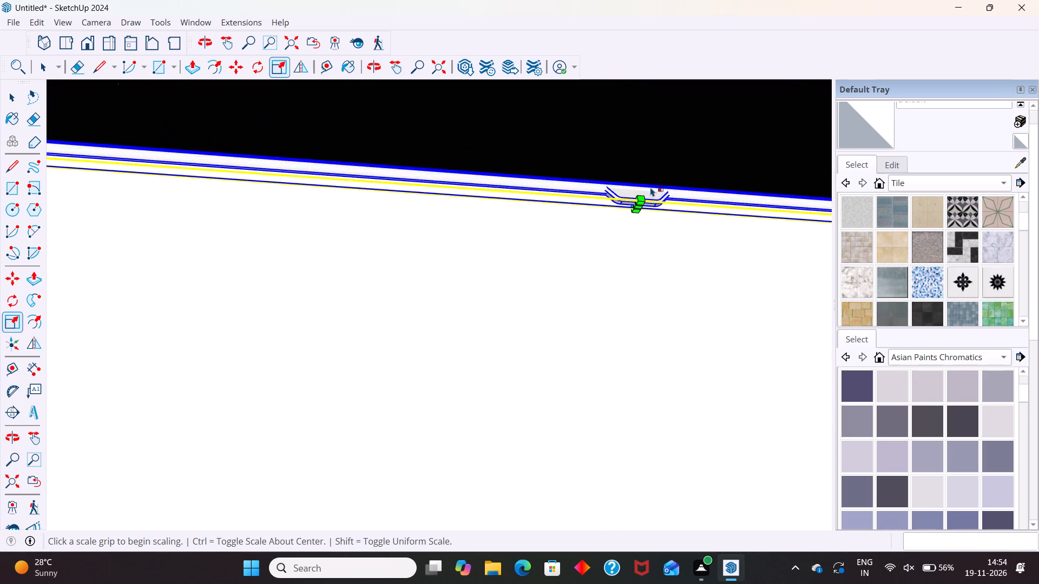
scroll(650, 187, up, 14)
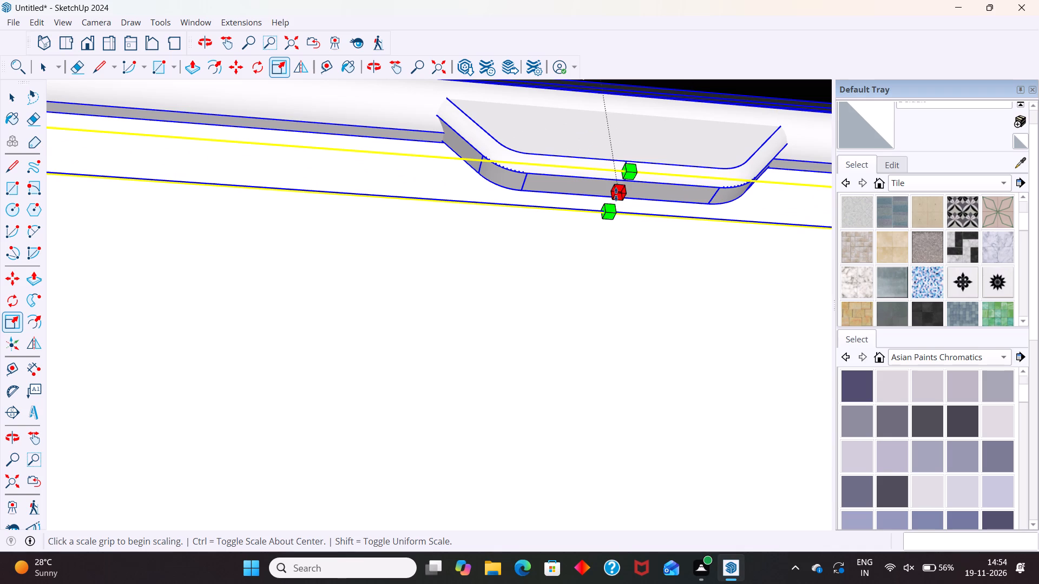
drag(618, 194, 618, 294)
scroll(601, 319, down, 16)
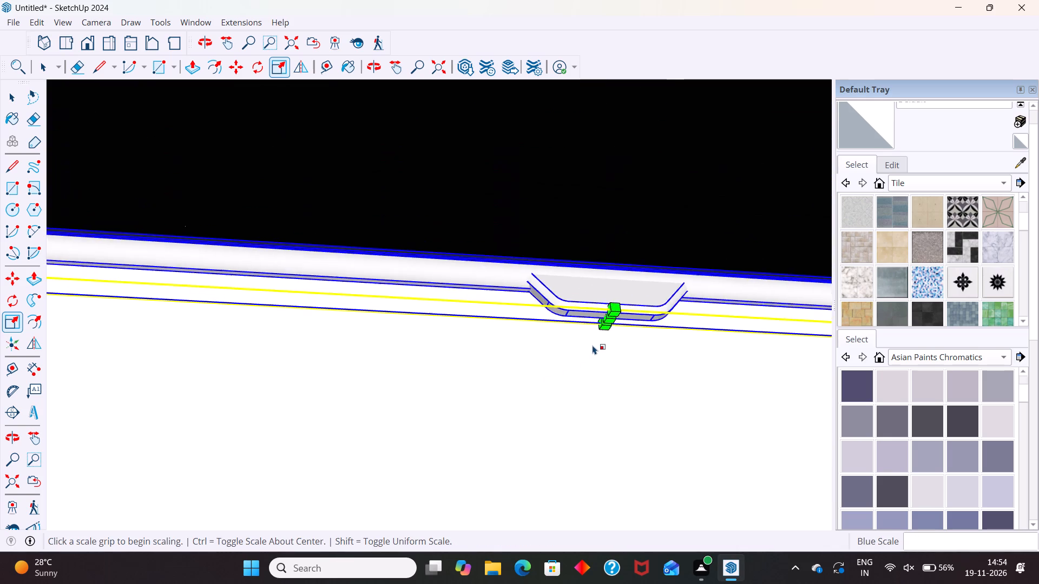
scroll(593, 345, down, 12)
scroll(588, 350, down, 12)
Scale the TV wider along the red axis from its slat-side edge, and clear the selection.
middle_drag(418, 348, 530, 418)
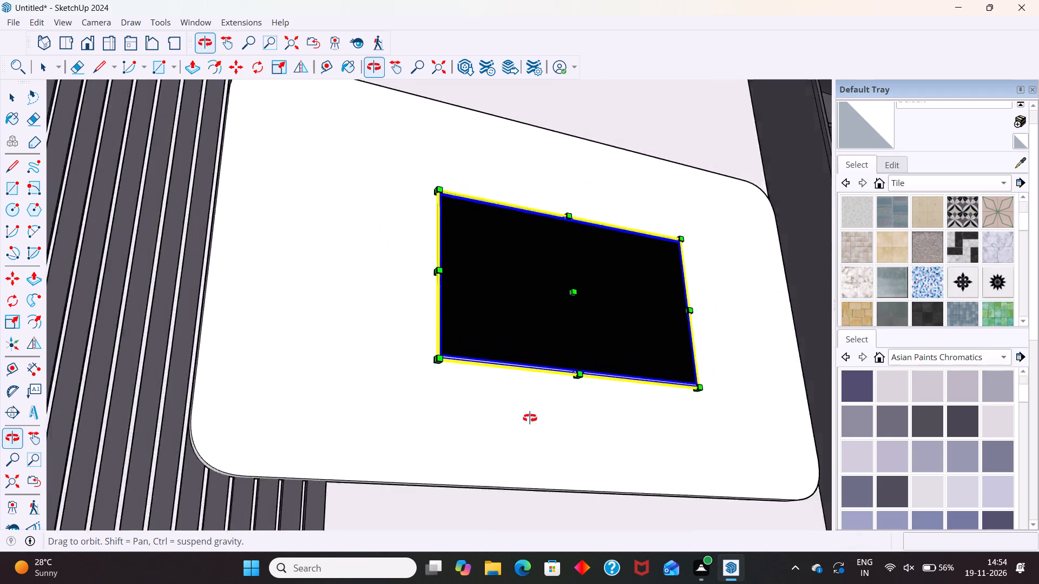
middle_drag(530, 418, 648, 450)
scroll(422, 290, up, 15)
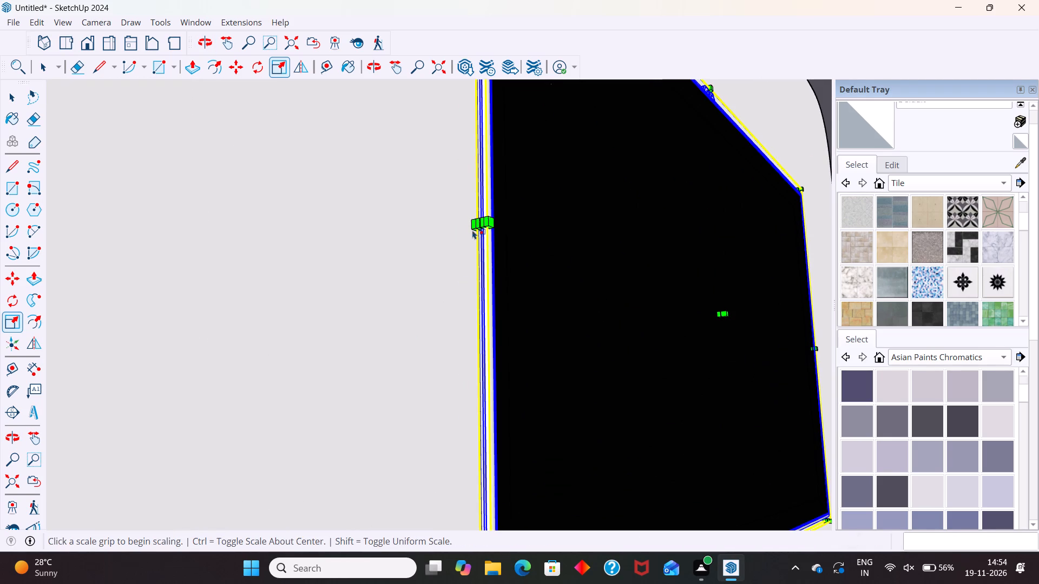
scroll(478, 229, up, 6)
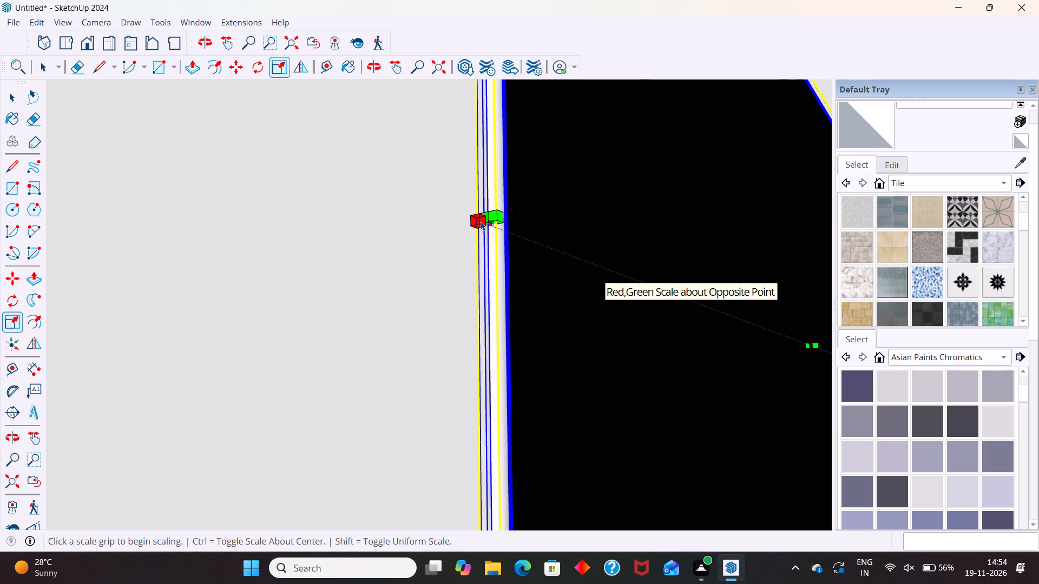
drag(482, 218, 327, 243)
scroll(327, 255, down, 8)
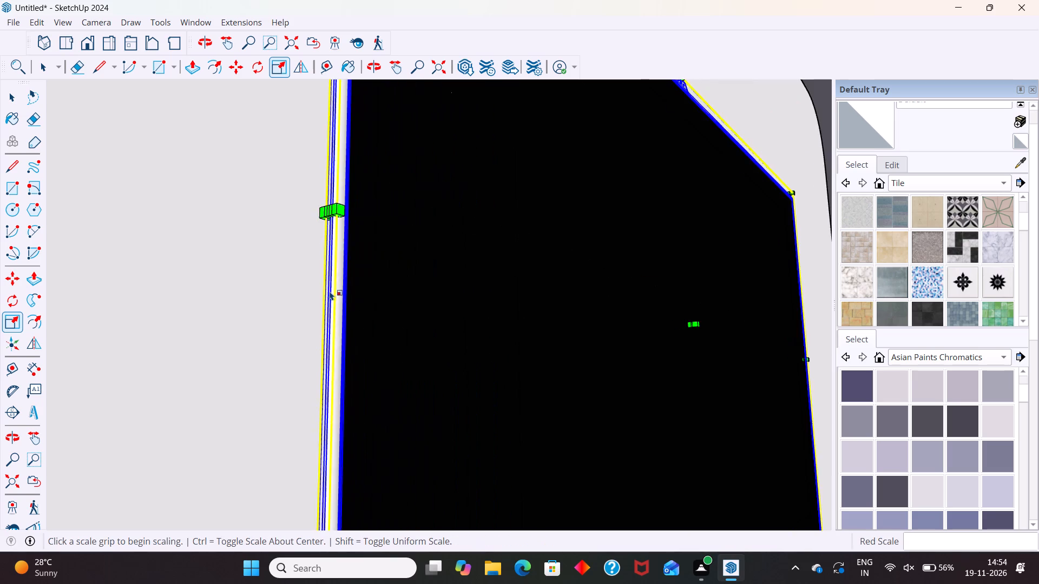
scroll(330, 291, down, 18)
middle_drag(453, 396, 254, 485)
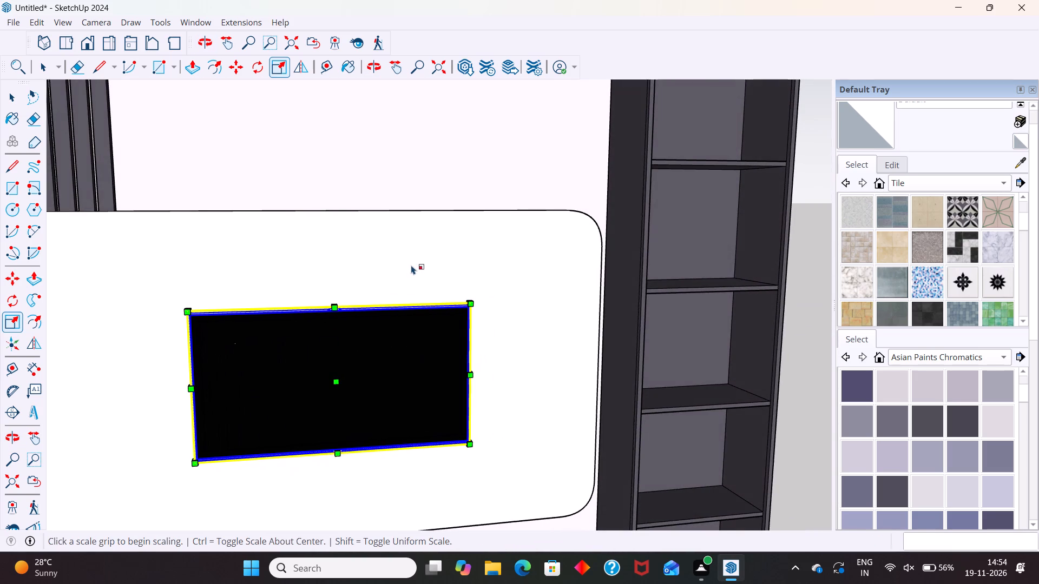
scroll(415, 277, down, 5)
middle_drag(485, 336, 394, 415)
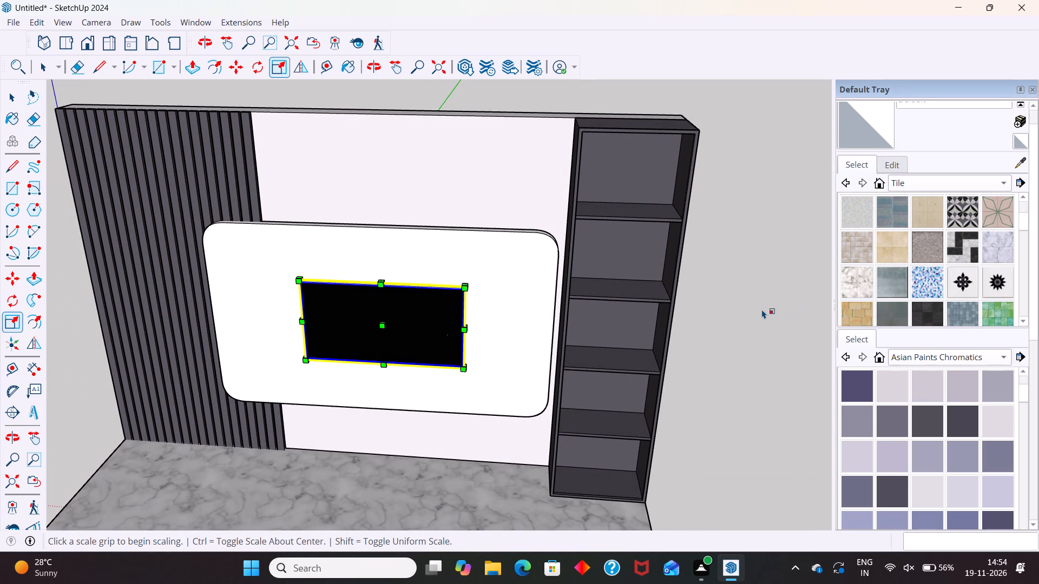
click(758, 309)
key(space)
click(734, 326)
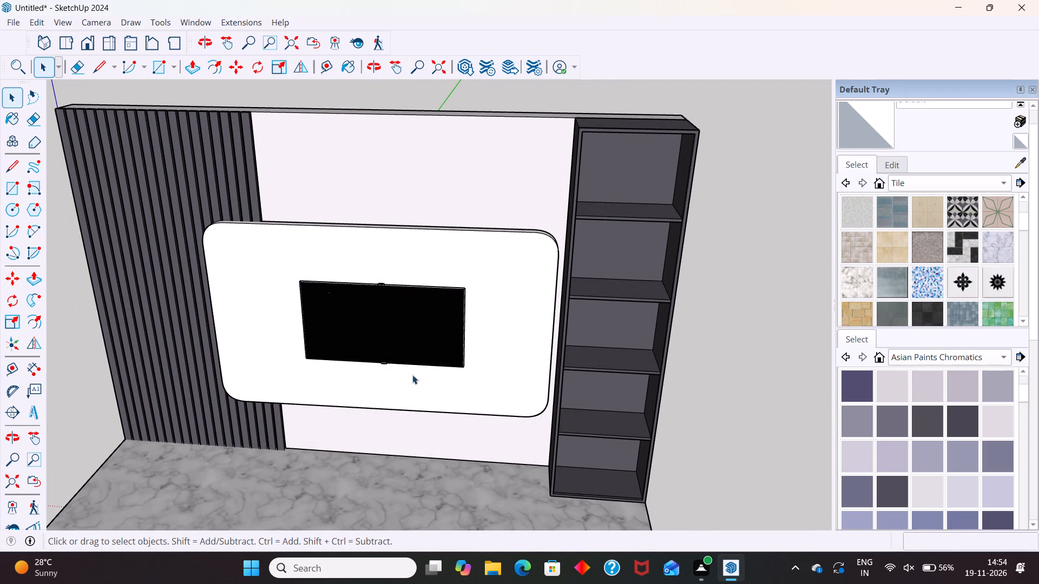
Reselect the TV and scale it slightly taller along the blue axis from its top edge.
middle_drag(394, 380, 445, 318)
scroll(416, 271, up, 4)
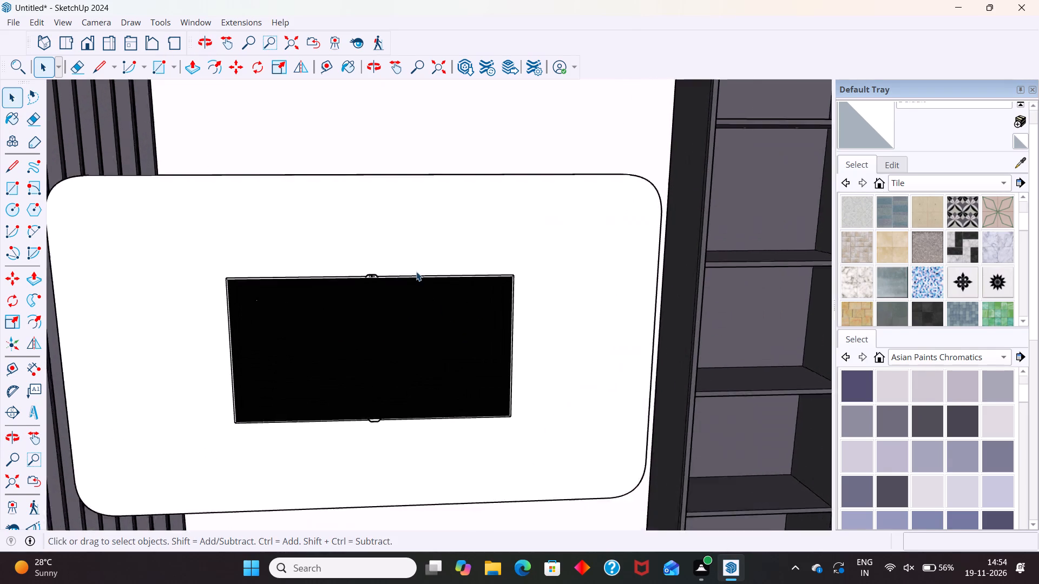
scroll(416, 271, up, 2)
middle_drag(431, 302, 238, 389)
scroll(511, 281, up, 3)
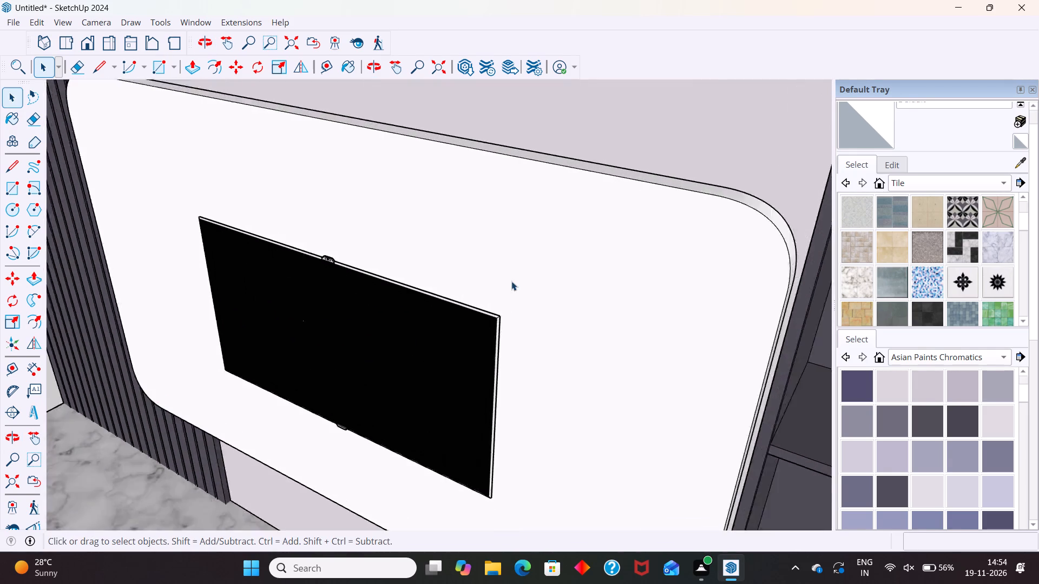
scroll(511, 281, up, 3)
click(472, 329)
middle_drag(472, 334, 378, 390)
middle_drag(408, 396, 472, 411)
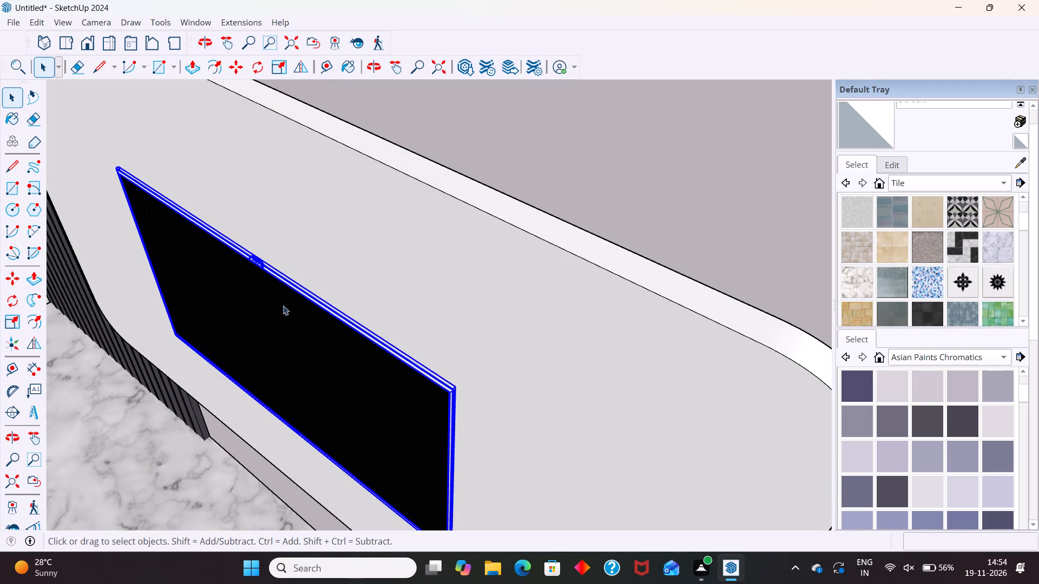
click(278, 66)
scroll(265, 206, up, 3)
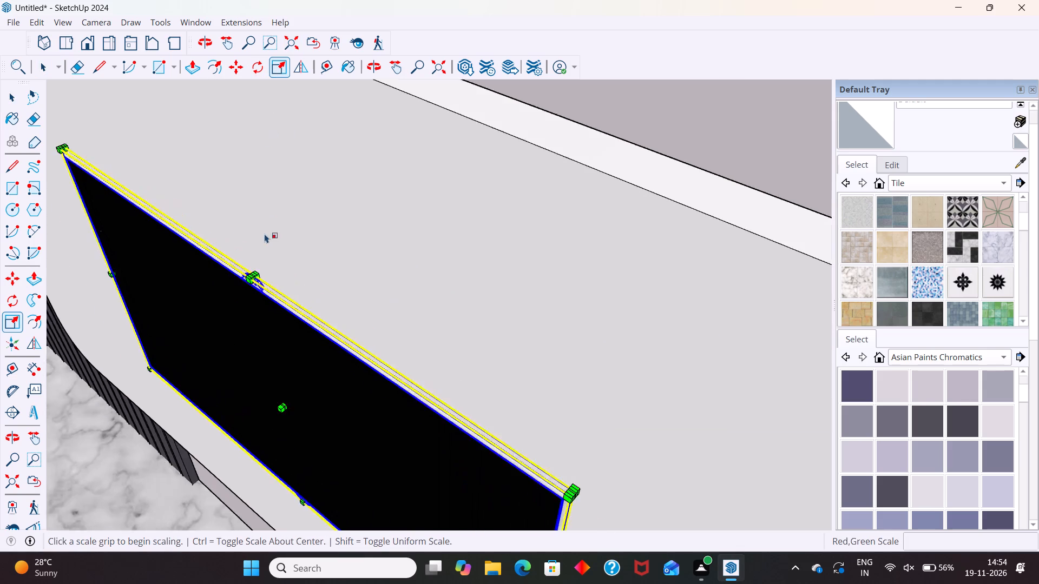
scroll(265, 234, up, 14)
scroll(251, 282, up, 4)
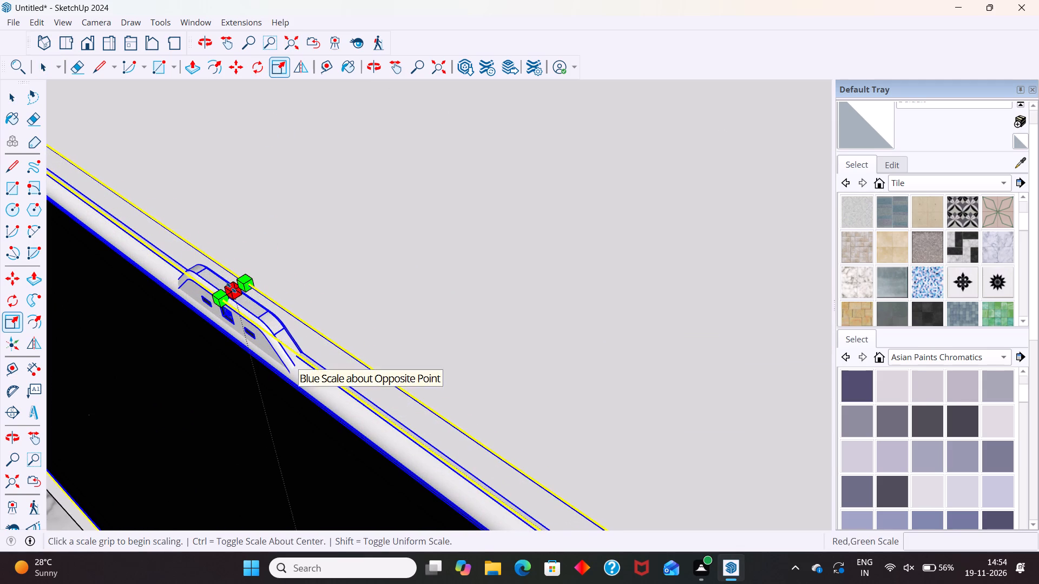
drag(231, 288, 256, 222)
scroll(262, 234, down, 18)
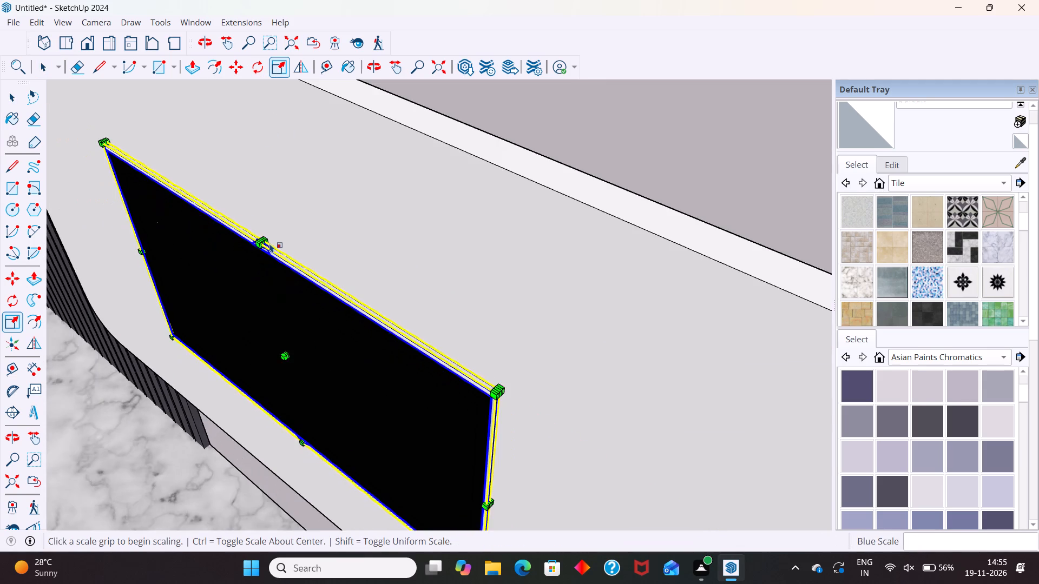
Scale the TV a little wider along the red axis from its edge facing the shelf cabinet.
scroll(269, 243, down, 6)
scroll(437, 448, up, 20)
scroll(437, 448, up, 1)
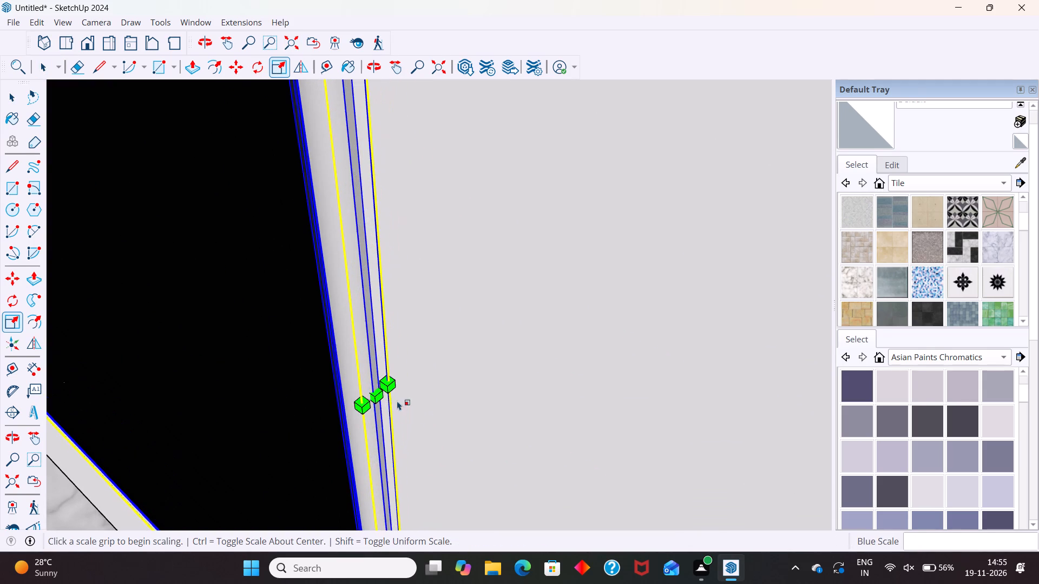
drag(378, 391, 503, 427)
scroll(525, 402, down, 12)
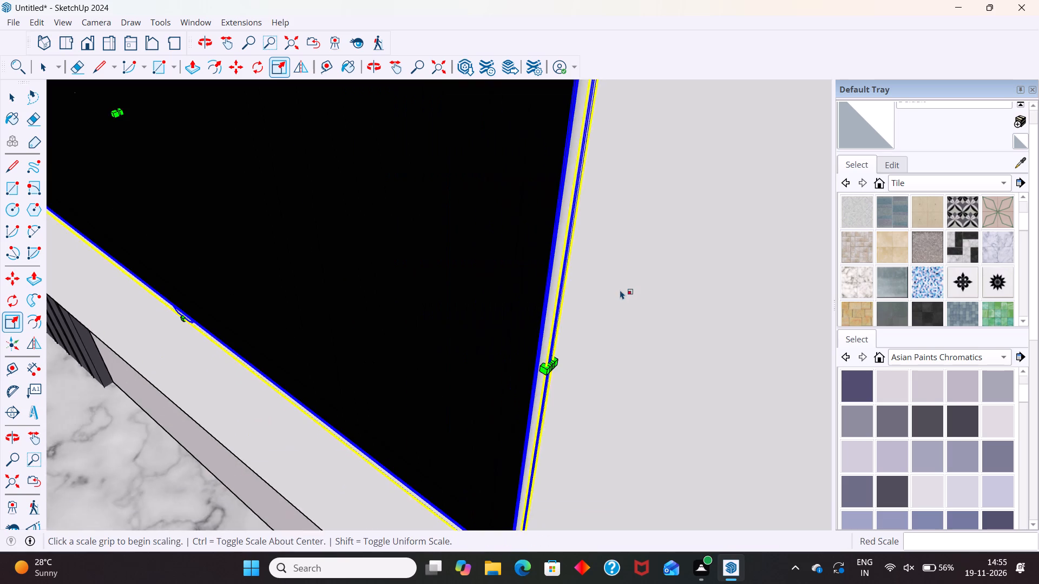
scroll(620, 290, down, 16)
scroll(597, 350, down, 6)
Scale the TV along the red axis by about 1.02 from its edge facing the charcoal slats.
middle_drag(413, 369, 600, 318)
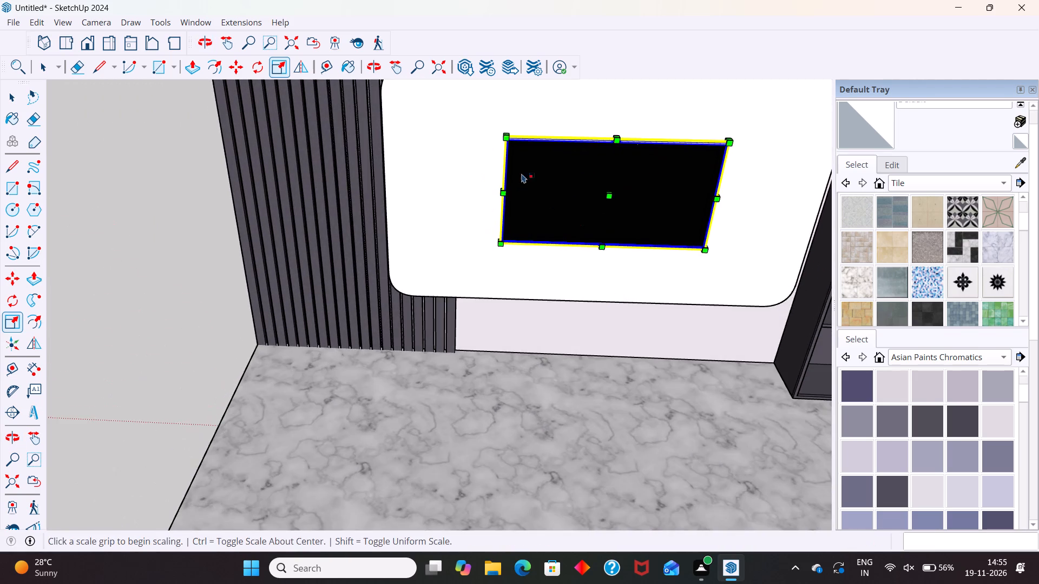
scroll(505, 151, up, 6)
middle_drag(469, 221, 592, 255)
scroll(492, 234, up, 12)
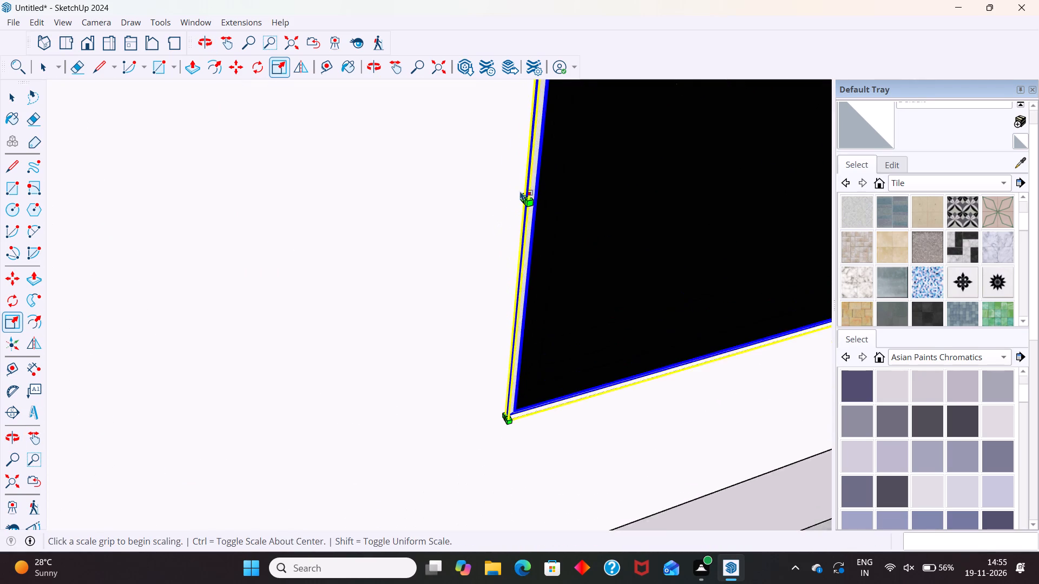
scroll(520, 191, up, 16)
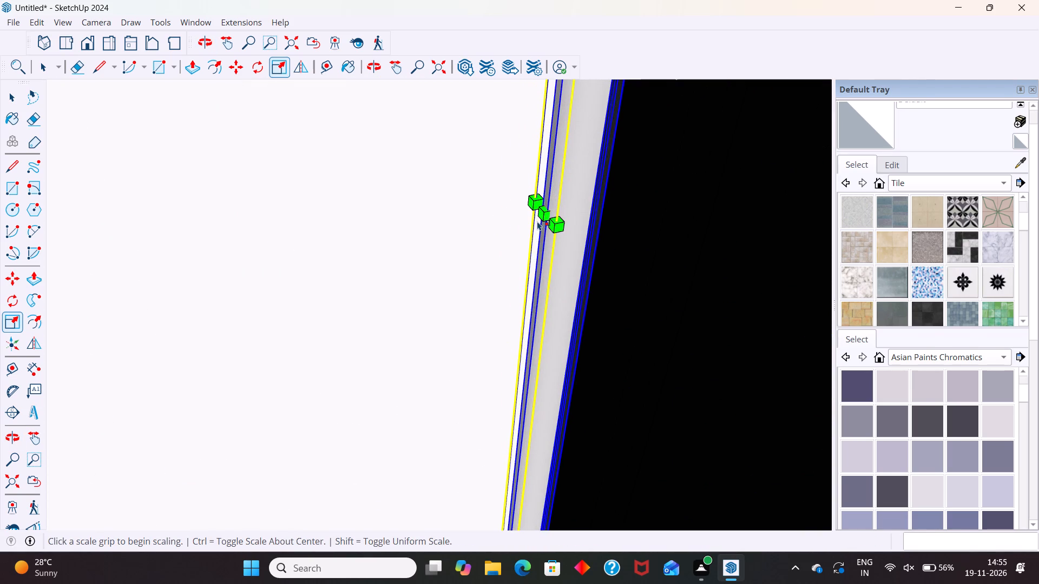
drag(545, 214, 423, 247)
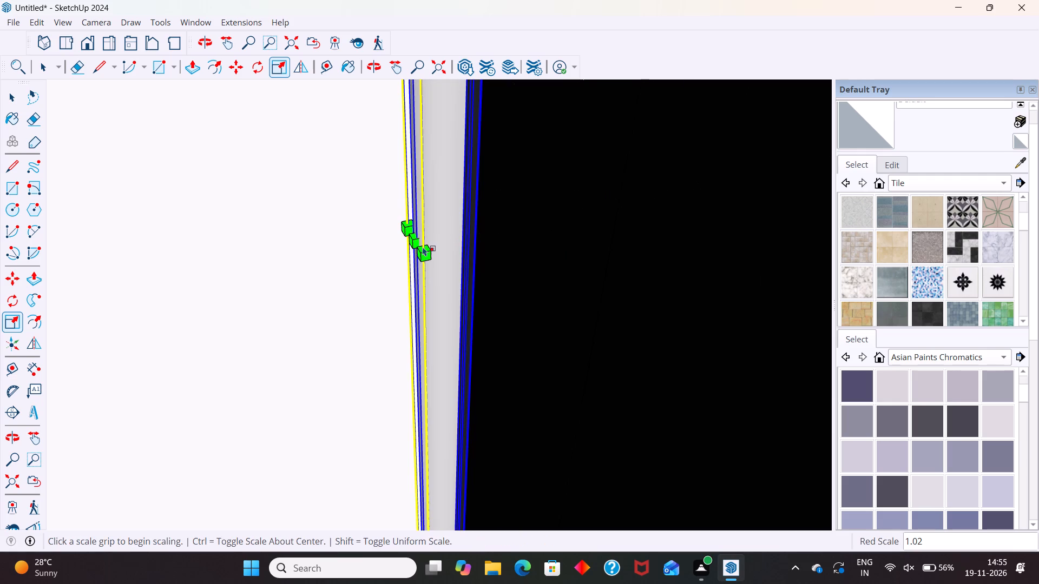
scroll(423, 247, down, 20)
scroll(423, 247, down, 11)
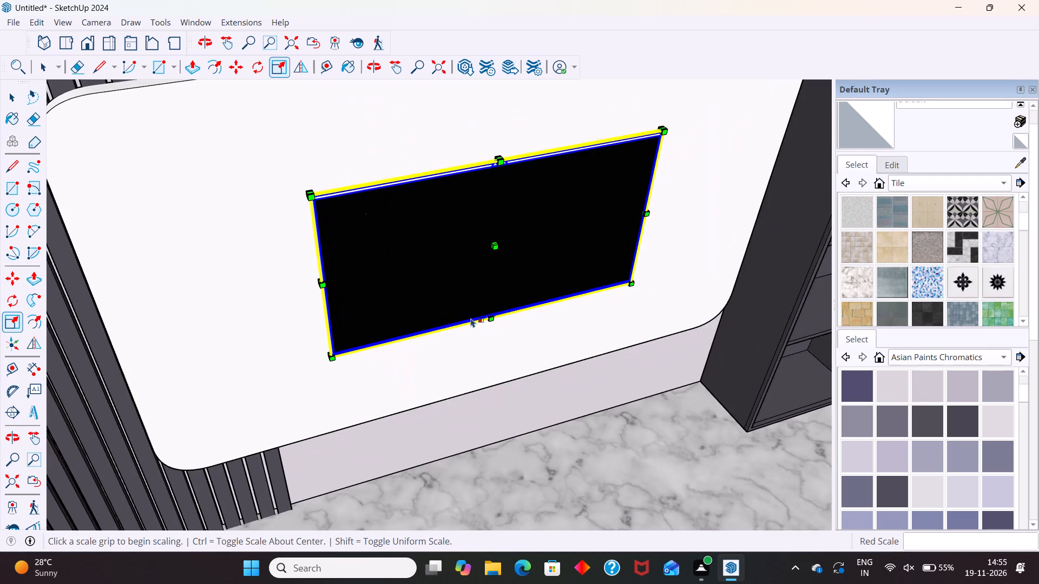
Scale the TV slightly taller along the blue axis from its bottom edge, and clear the selection.
middle_drag(448, 293, 433, 144)
scroll(519, 269, up, 6)
middle_drag(449, 251, 516, 86)
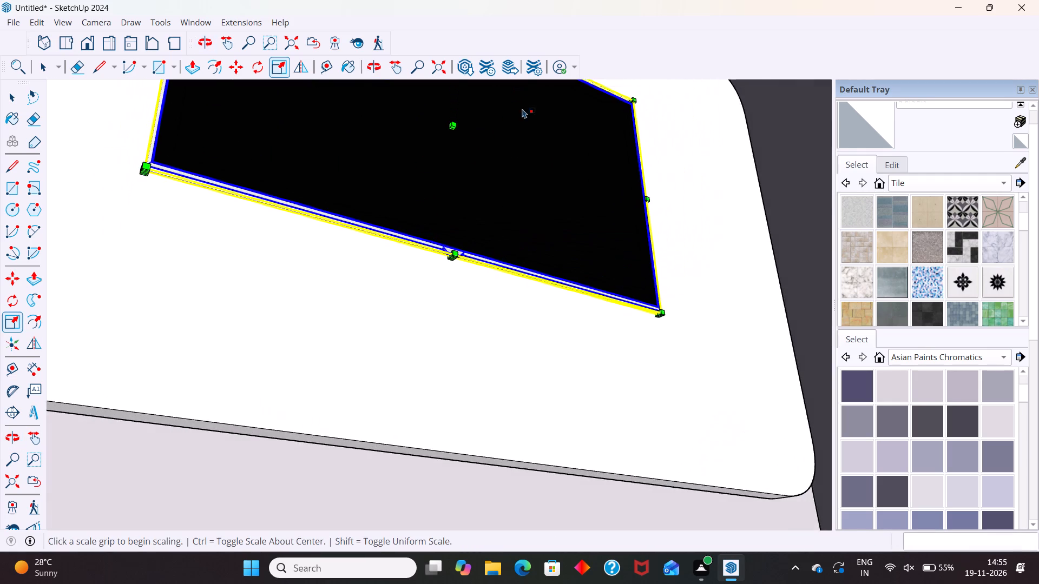
scroll(445, 284, up, 20)
scroll(445, 284, up, 4)
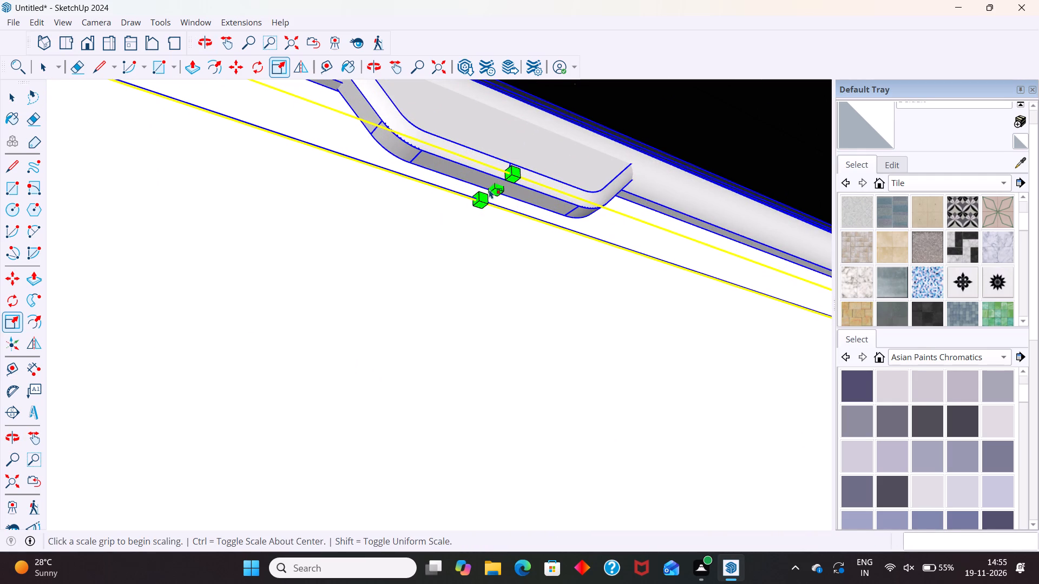
drag(491, 190, 487, 272)
scroll(486, 289, down, 13)
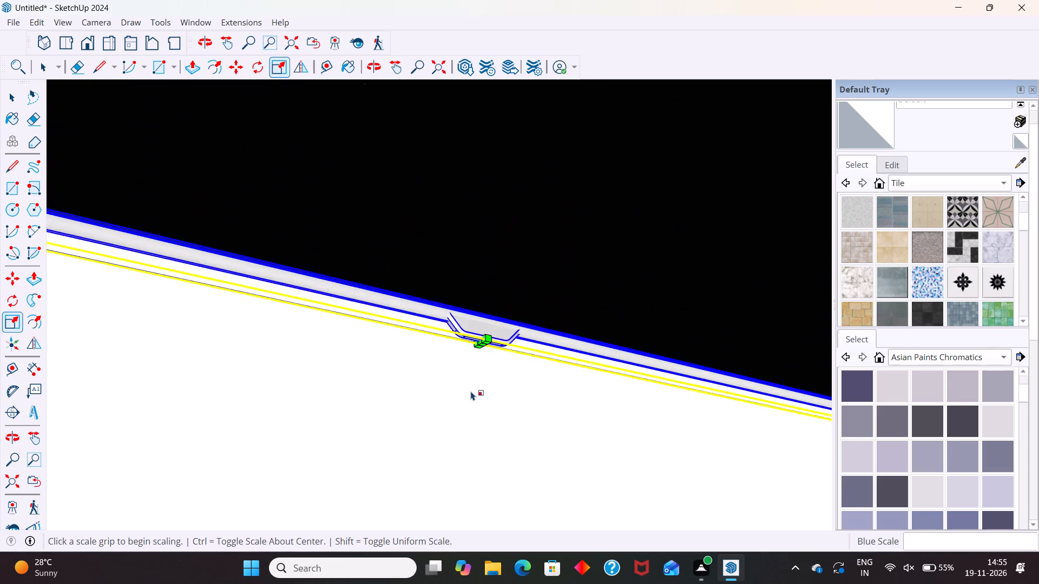
scroll(471, 391, down, 20)
scroll(471, 391, down, 2)
middle_drag(502, 371, 420, 463)
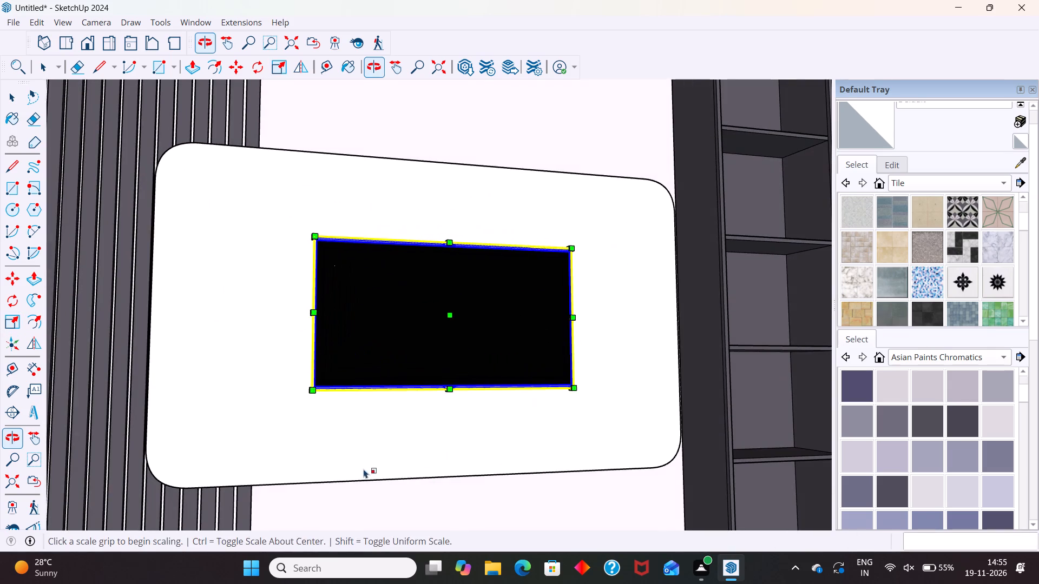
key(space)
scroll(419, 395, down, 8)
click(672, 348)
Select the white rounded back panel behind the TV.
middle_drag(625, 386, 621, 403)
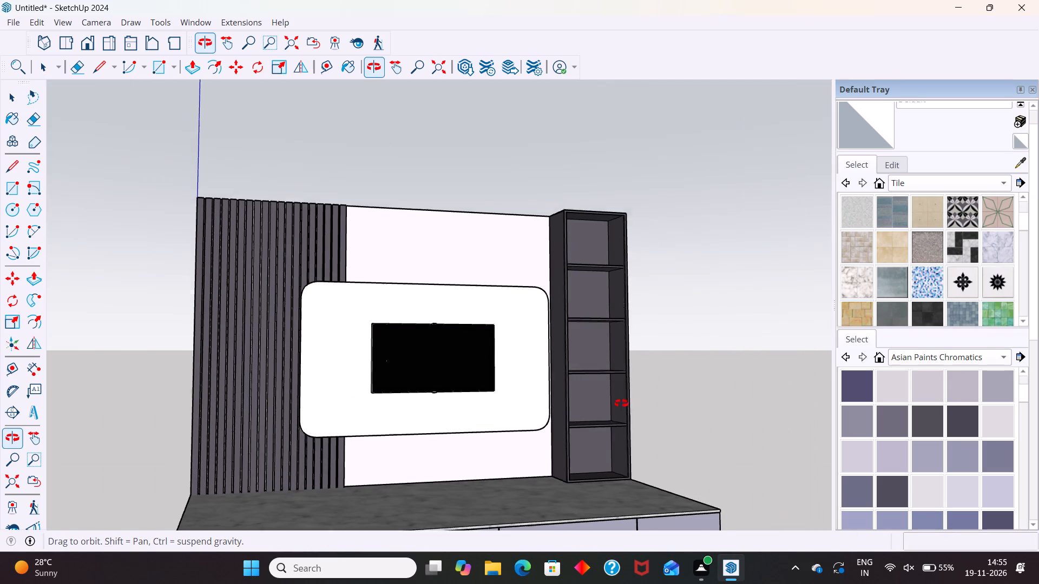
middle_drag(621, 403, 405, 470)
click(532, 353)
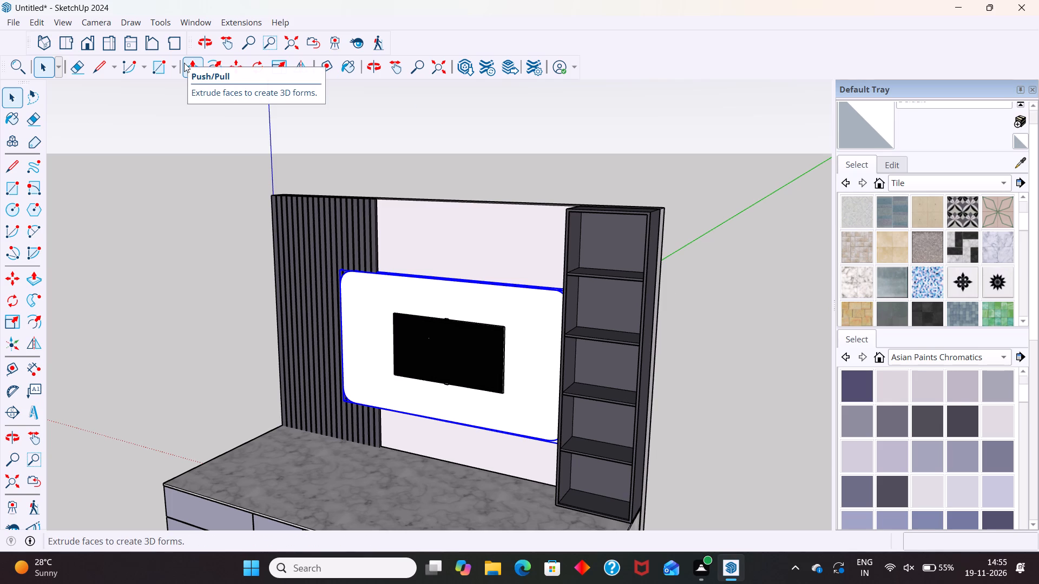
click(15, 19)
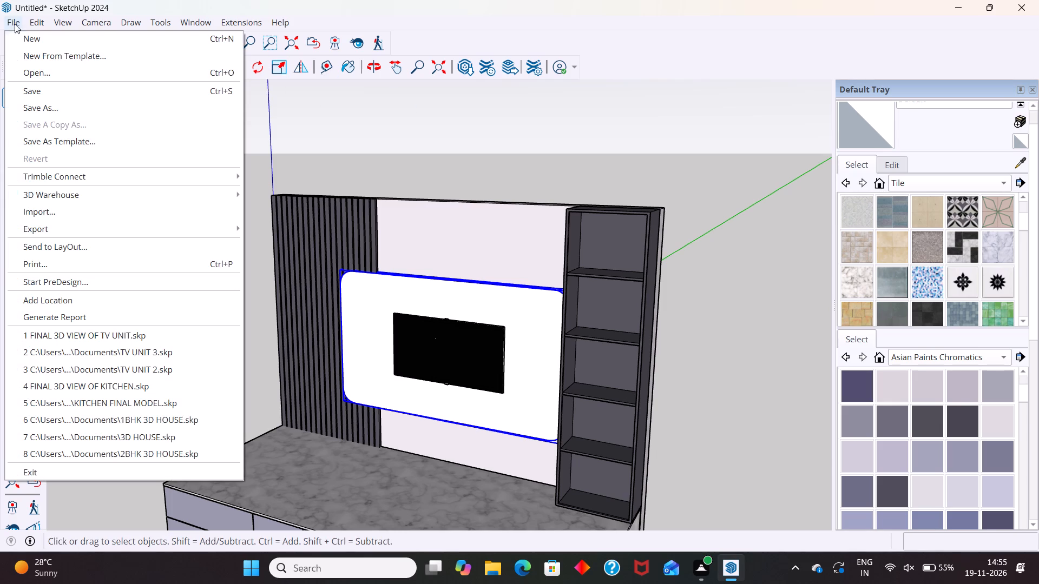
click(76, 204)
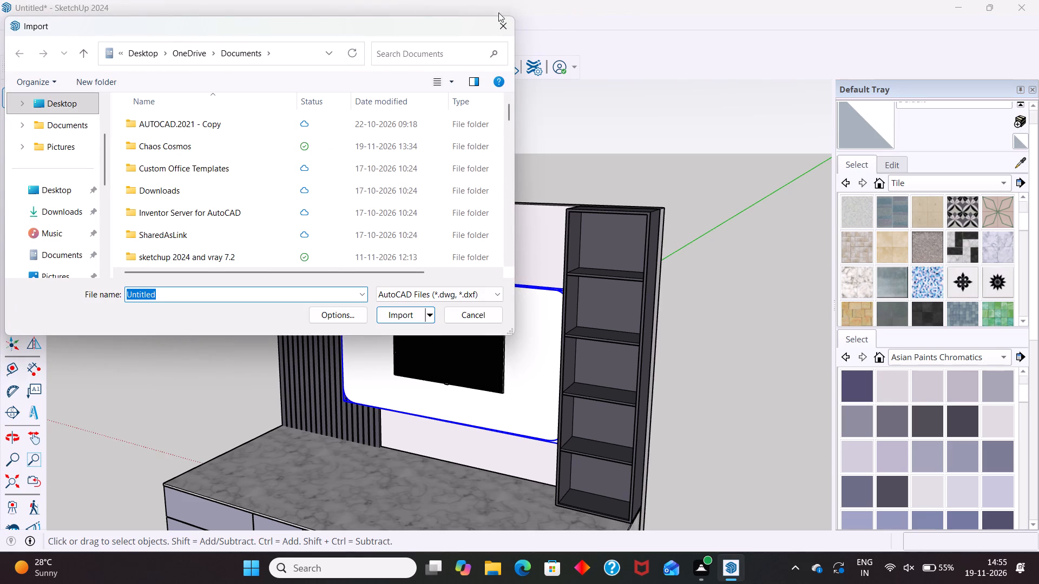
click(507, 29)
Start a new material using the CREAM COLOUR MARBLE image from the Downloads folder as its texture.
click(869, 165)
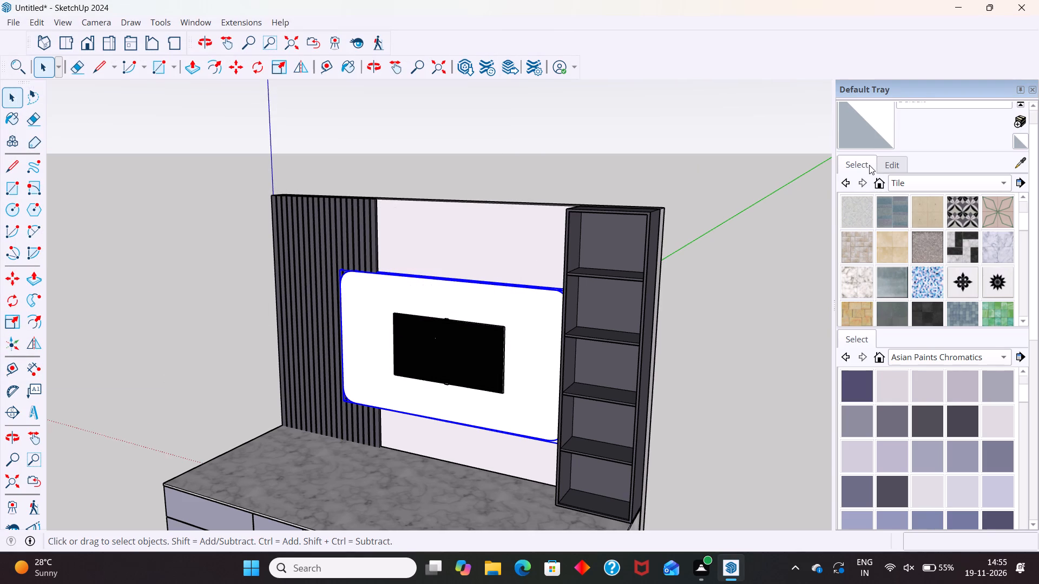
click(1021, 121)
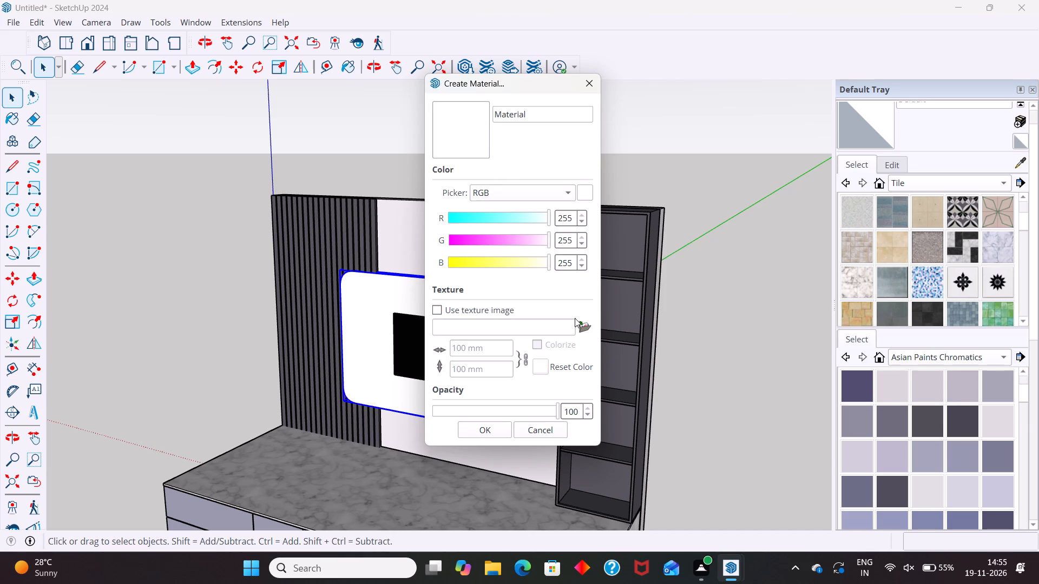
click(582, 325)
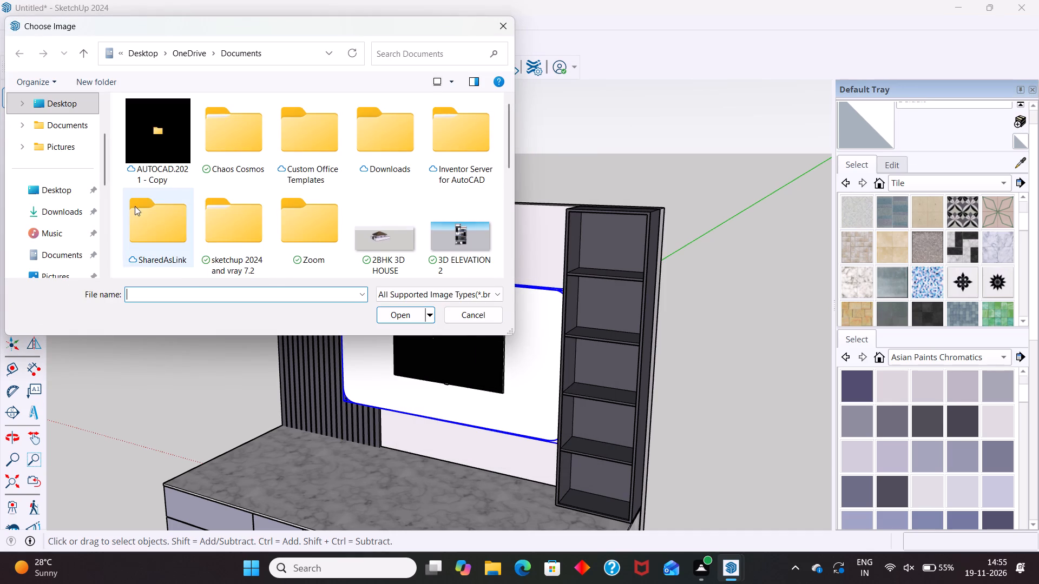
click(62, 213)
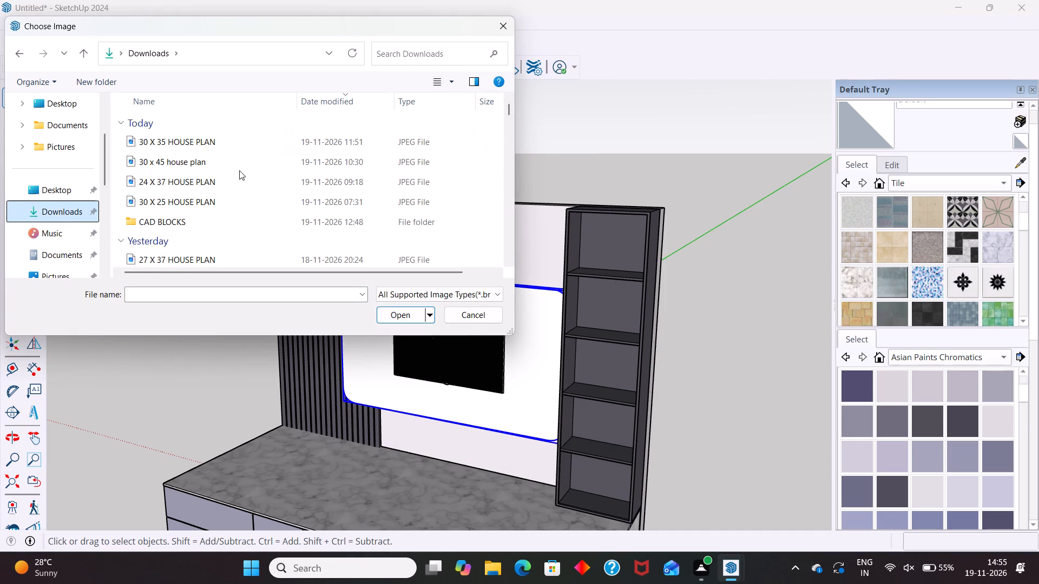
scroll(240, 172, down, 3)
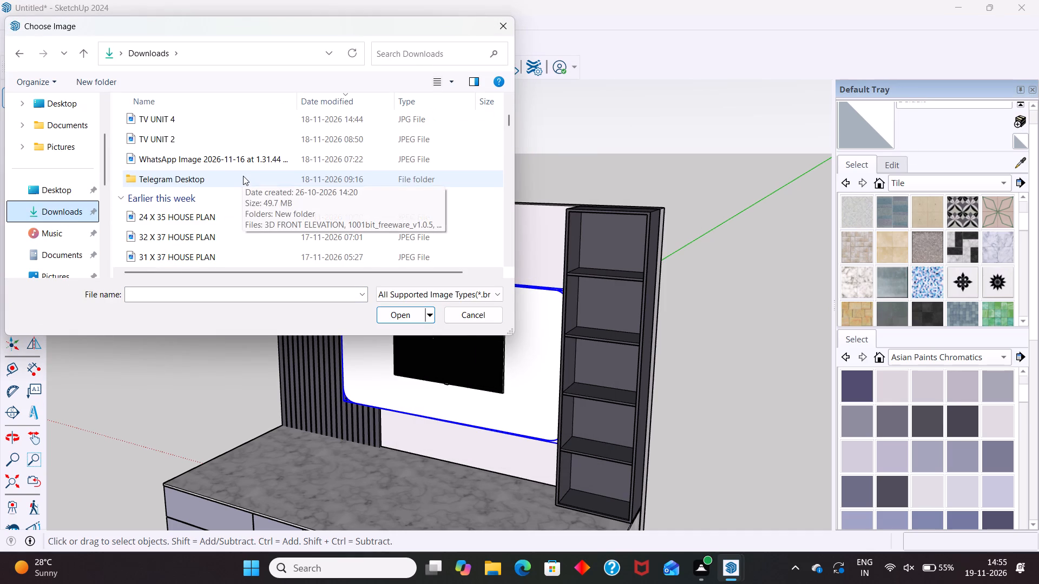
scroll(253, 188, down, 5)
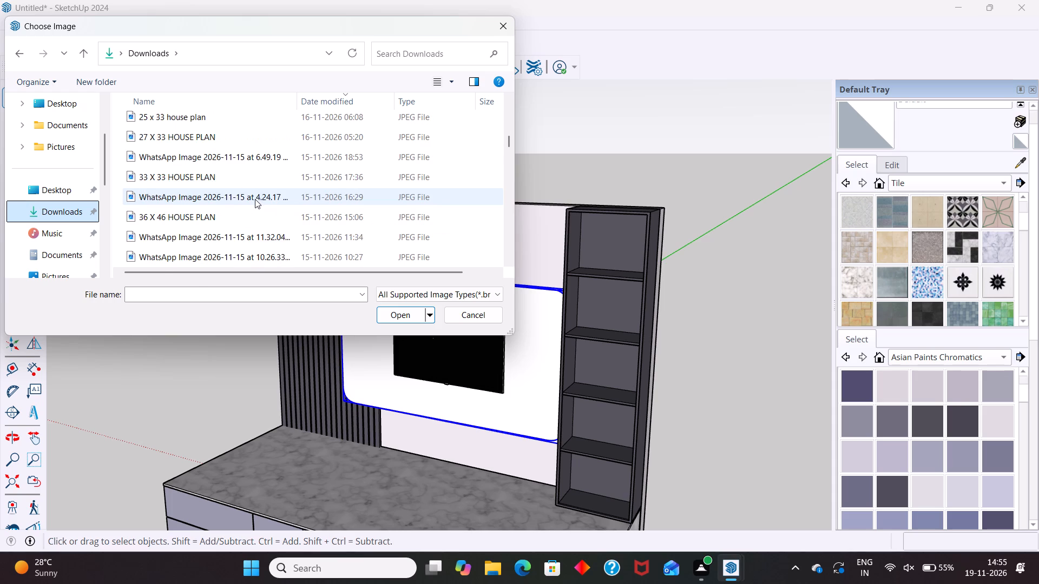
scroll(255, 199, down, 2)
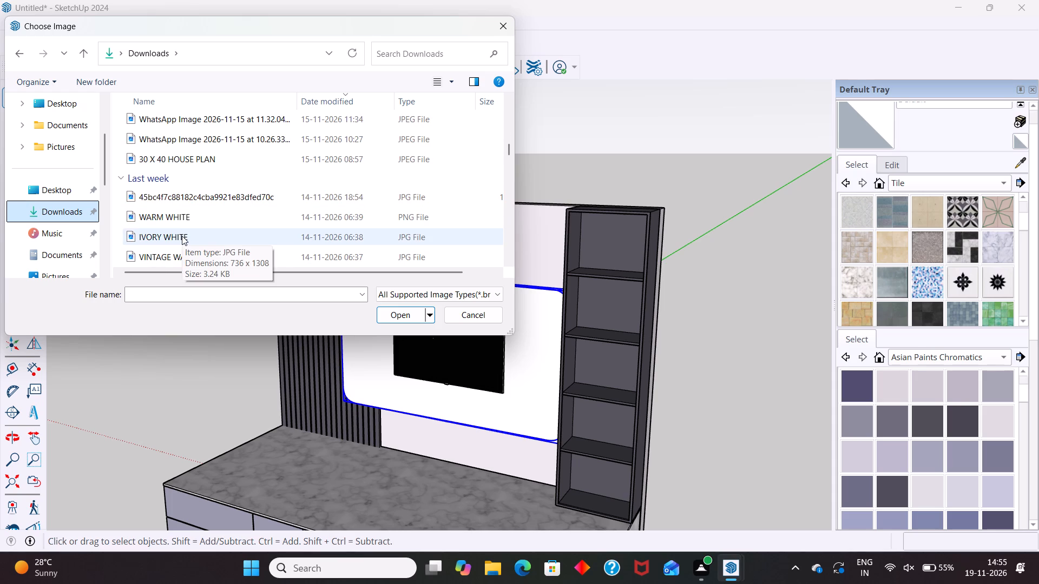
scroll(185, 238, down, 2)
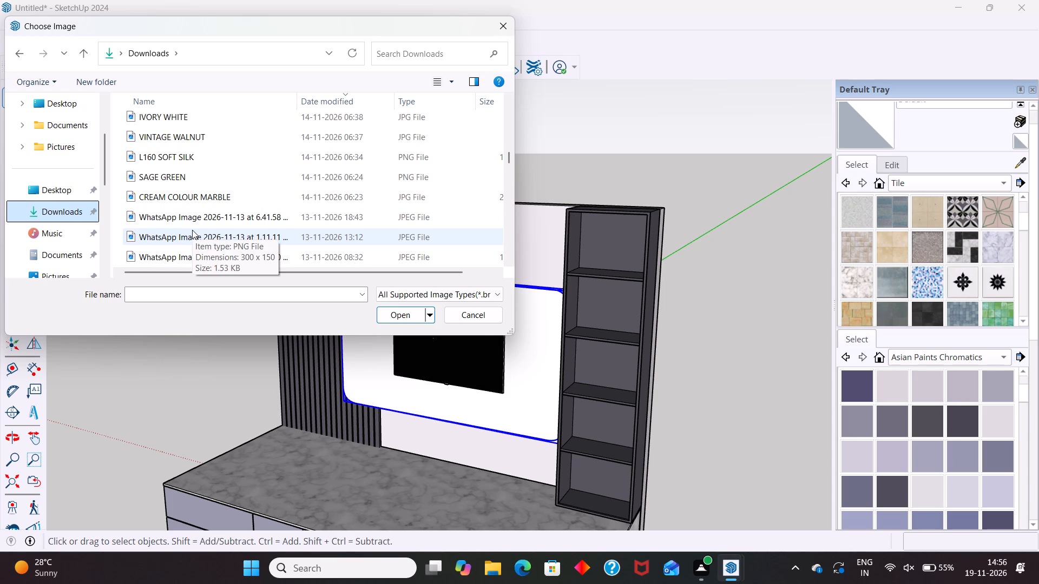
click(203, 200)
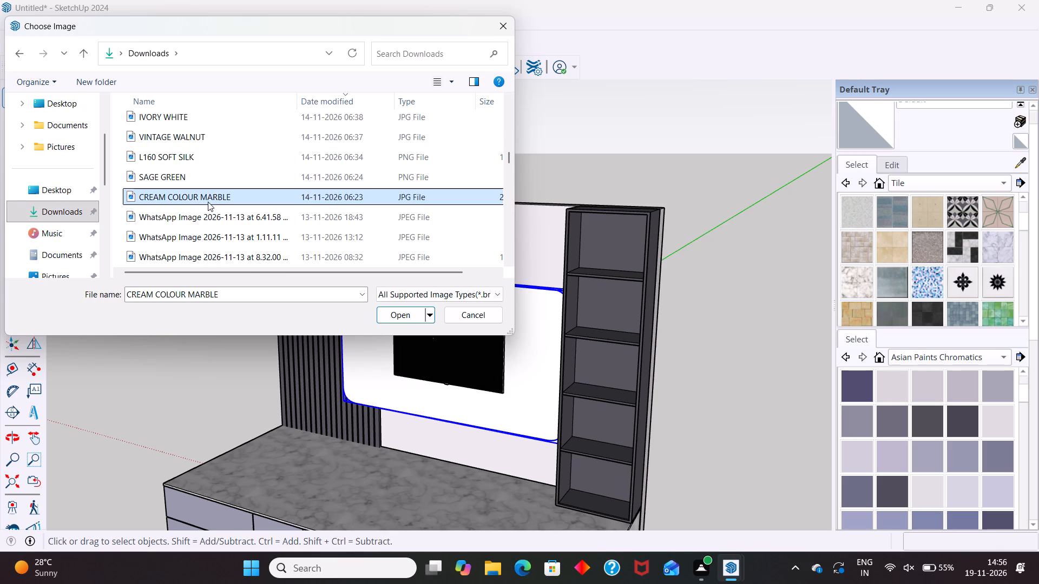
click(393, 313)
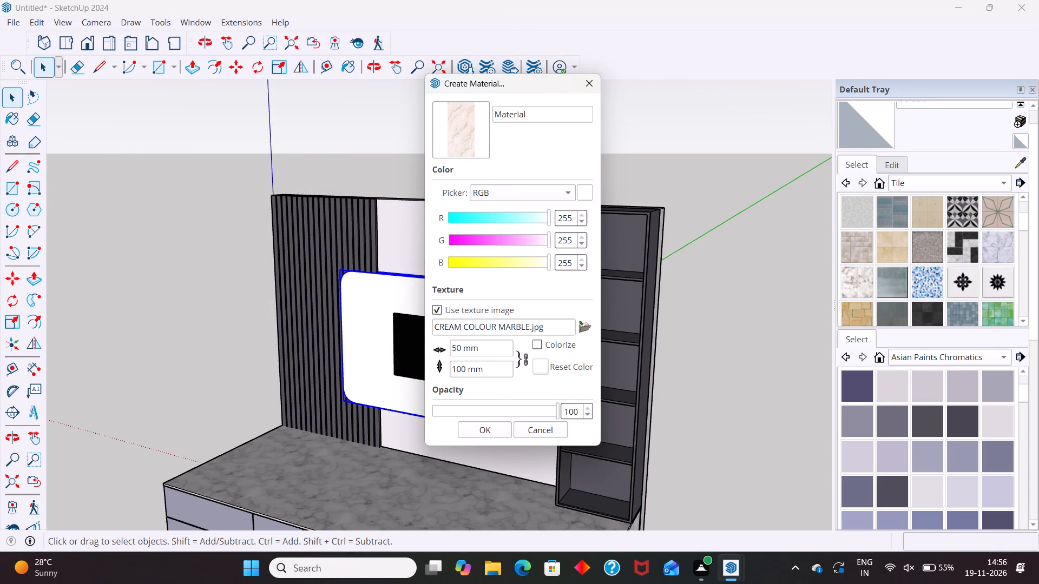
Set the marble texture's width to 2'.
click(498, 350)
key(BackSpace)
key(BackSpace)
key(BackSpace)
key(BackSpace)
key(BackSpace)
key(BackSpace)
key(BackSpace)
key(BackSpace)
key(BackSpace)
key(BackSpace)
key(BackSpace)
text(2')
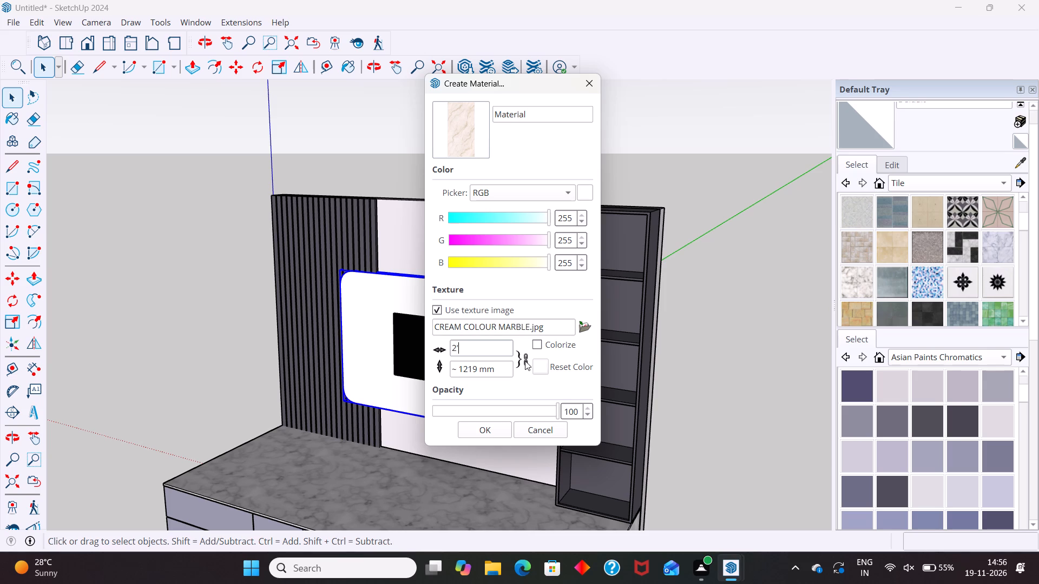
Unlock the texture's aspect ratio, set its height to 2', and create the marble material.
click(525, 361)
click(491, 374)
key(BackSpace)
key(BackSpace)
key(BackSpace)
key(BackSpace)
key(BackSpace)
key(BackSpace)
key(BackSpace)
key(BackSpace)
key(BackSpace)
key(BackSpace)
key(BackSpace)
key(BackSpace)
key(BackSpace)
key(BackSpace)
key(BackSpace)
key(BackSpace)
text(2')
key(Return)
click(487, 432)
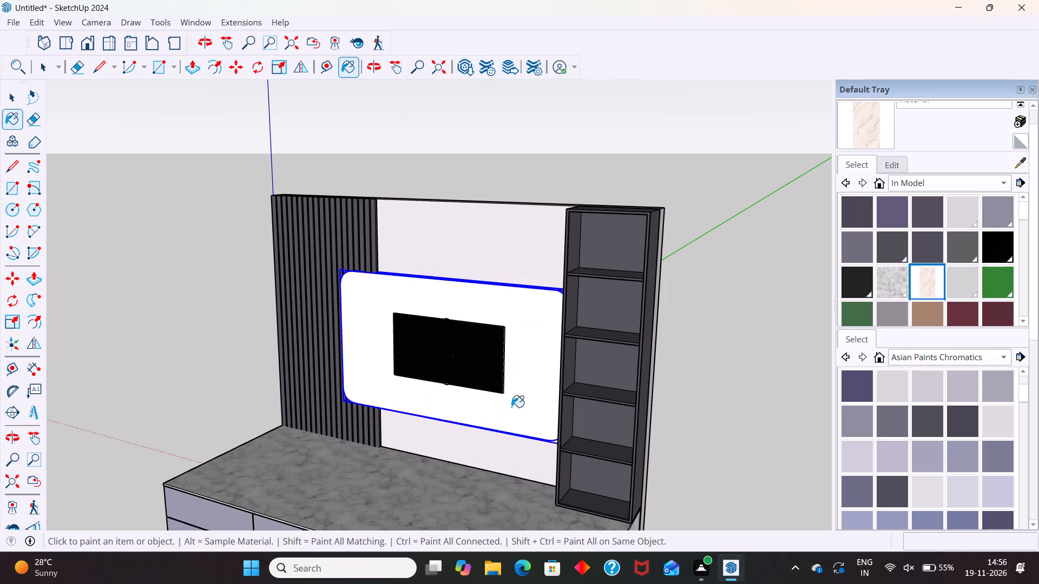
Paint the rounded back panel with the new cream marble material and clear the selection.
click(515, 406)
middle_drag(489, 385, 650, 399)
key(space)
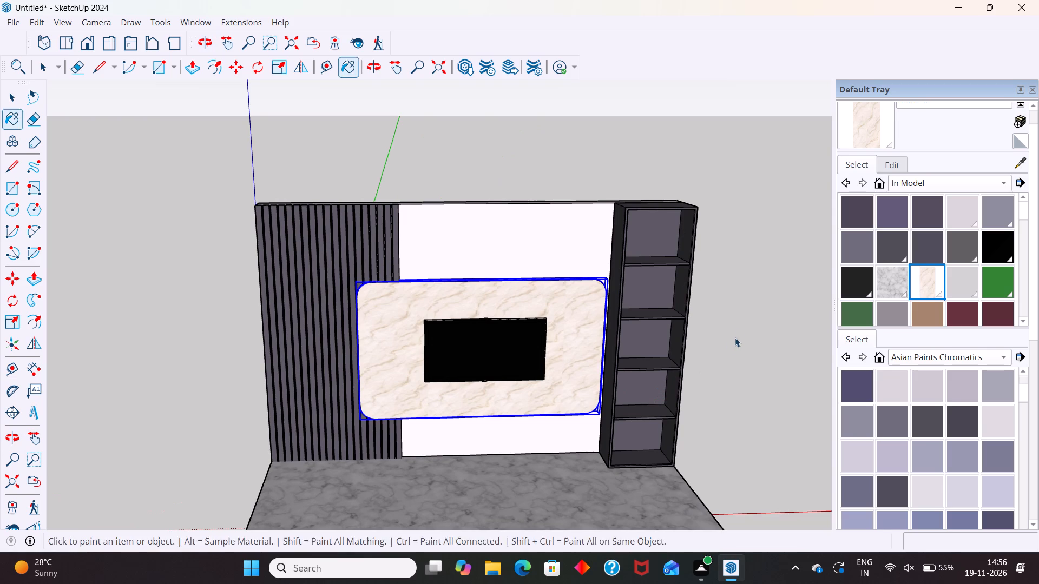
click(738, 332)
Select the TV on the marble panel and scale it taller along the blue axis from its top edge.
middle_drag(343, 339, 457, 304)
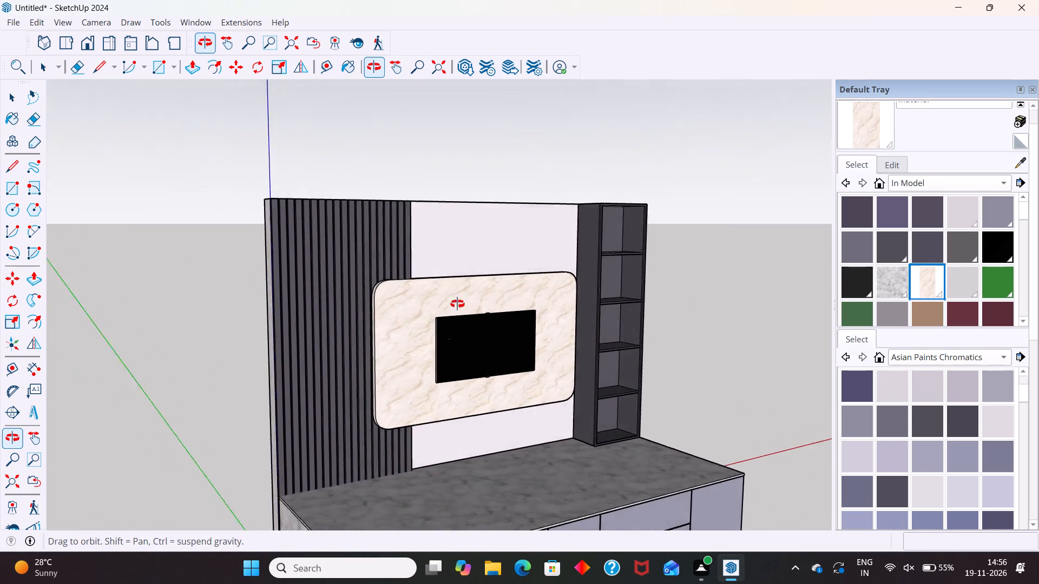
middle_drag(457, 304, 308, 294)
scroll(623, 381, up, 3)
scroll(429, 353, down, 5)
scroll(464, 328, up, 5)
click(431, 364)
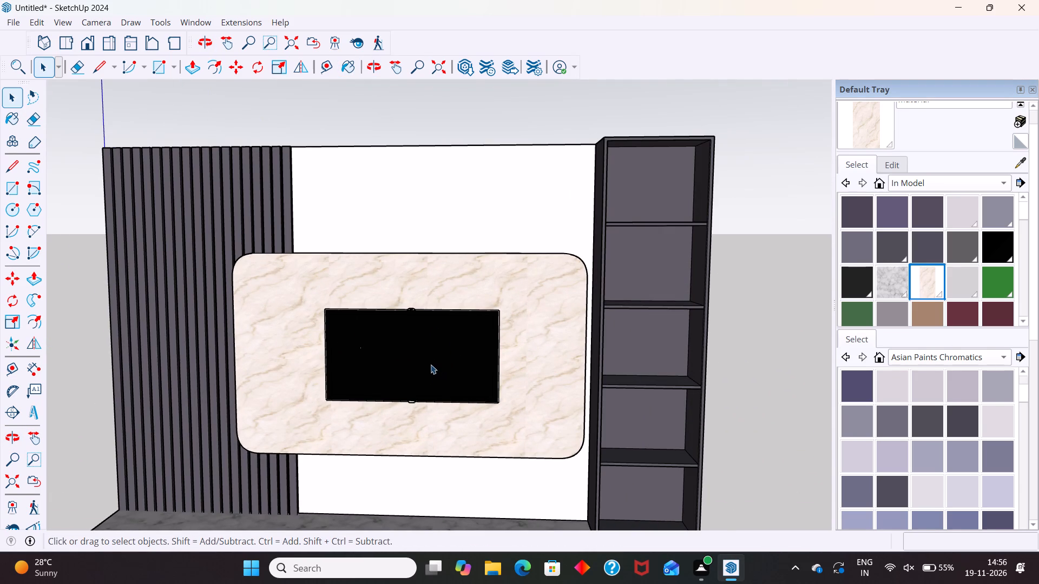
middle_drag(439, 412, 299, 540)
scroll(429, 281, up, 6)
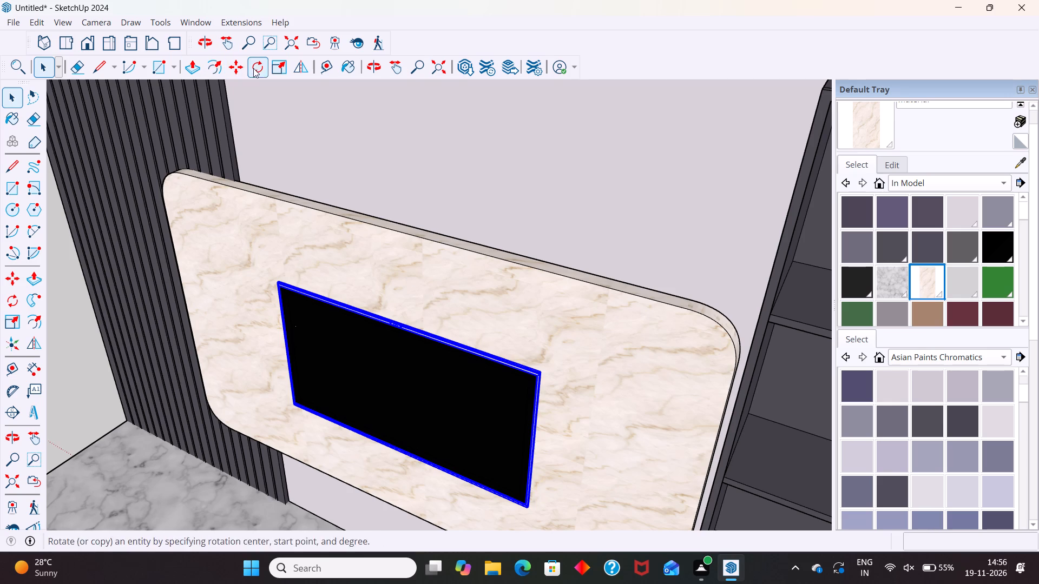
click(274, 65)
scroll(393, 309, up, 20)
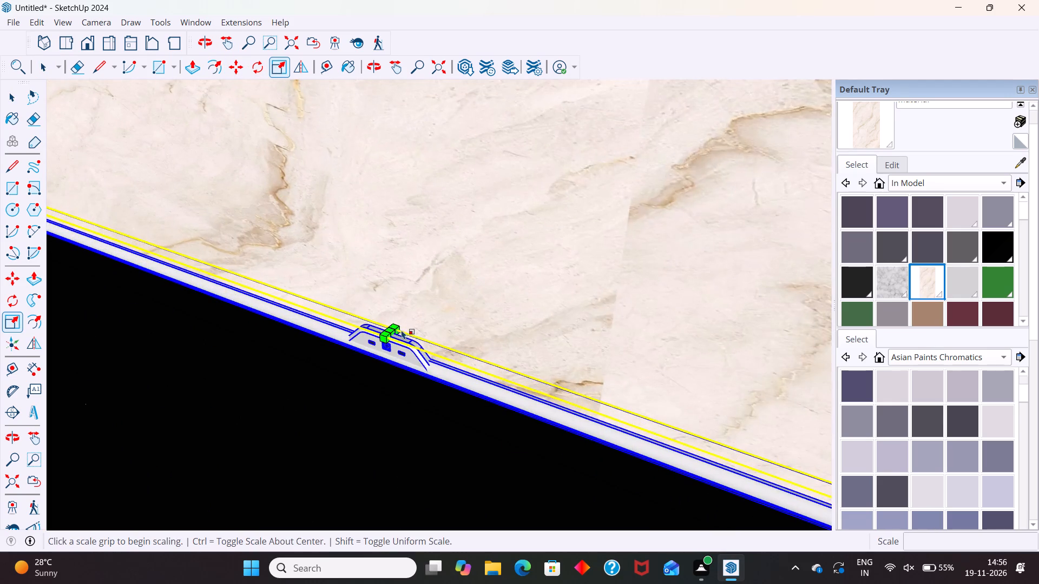
scroll(398, 329, up, 3)
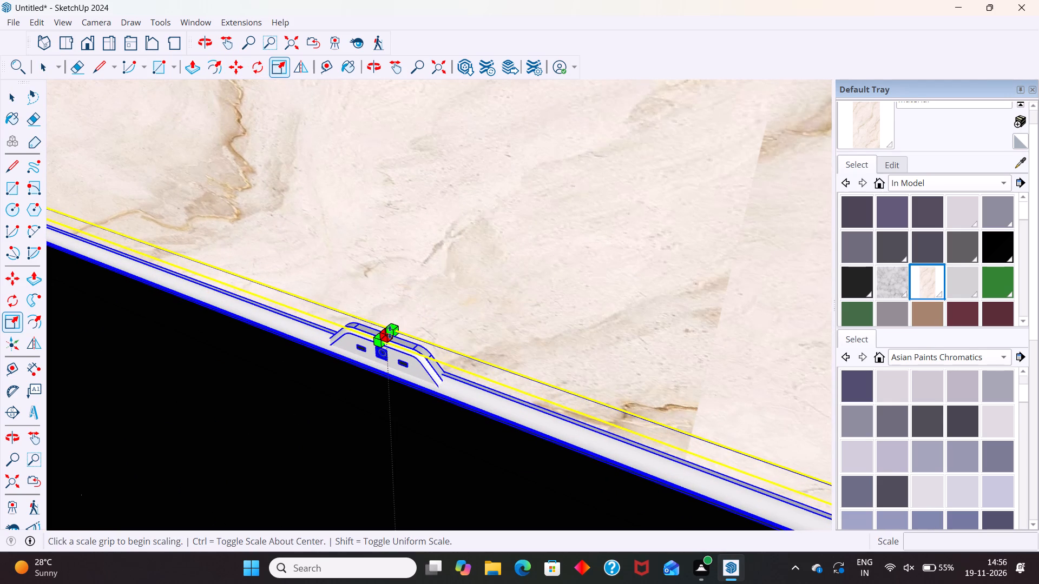
drag(390, 332, 435, 129)
scroll(417, 245, down, 13)
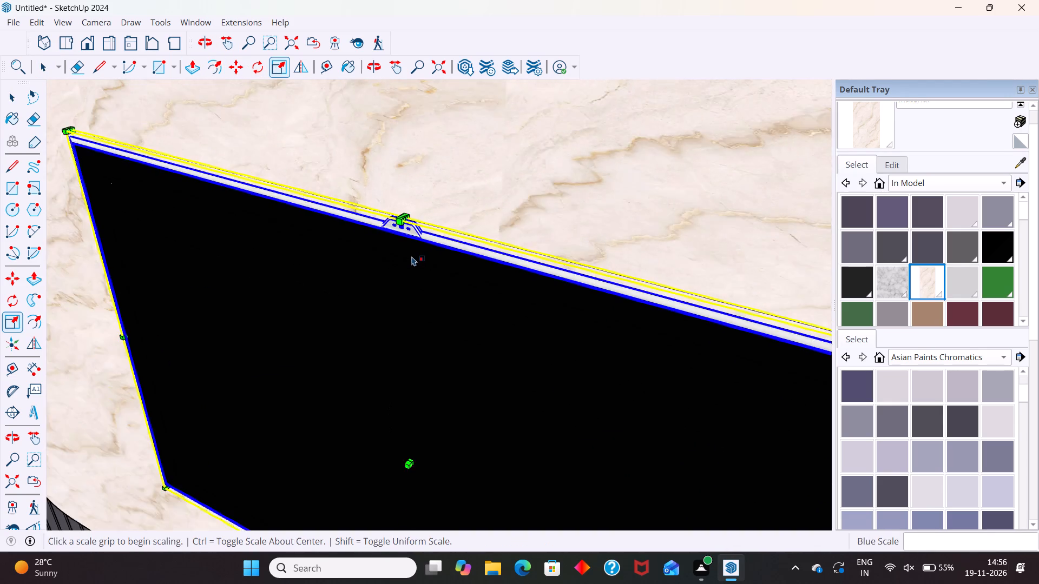
scroll(412, 256, down, 13)
Scale the TV wider along the red axis from its edge facing the shelf cabinet.
middle_drag(544, 393, 429, 364)
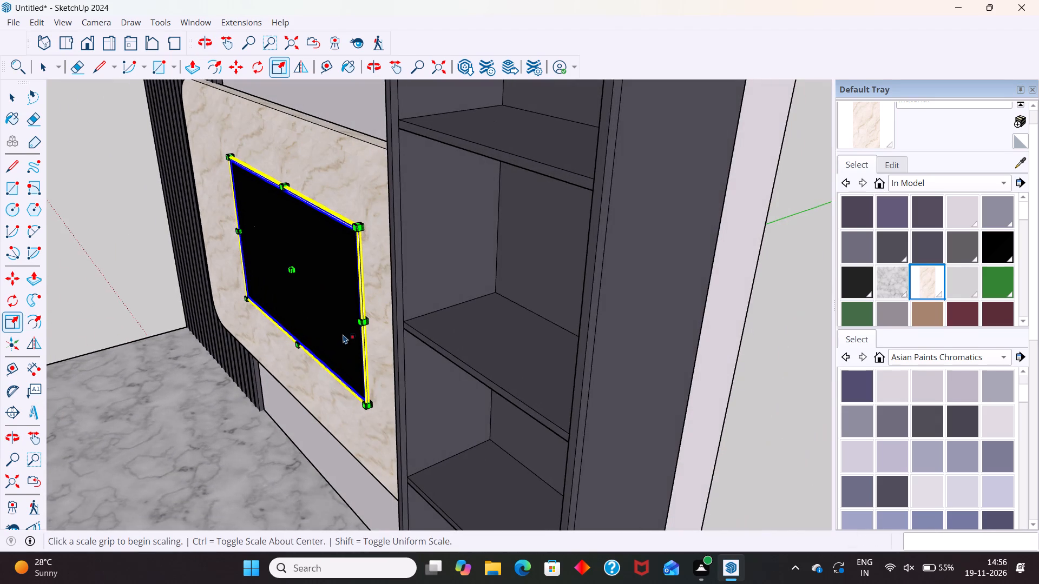
scroll(373, 337, up, 14)
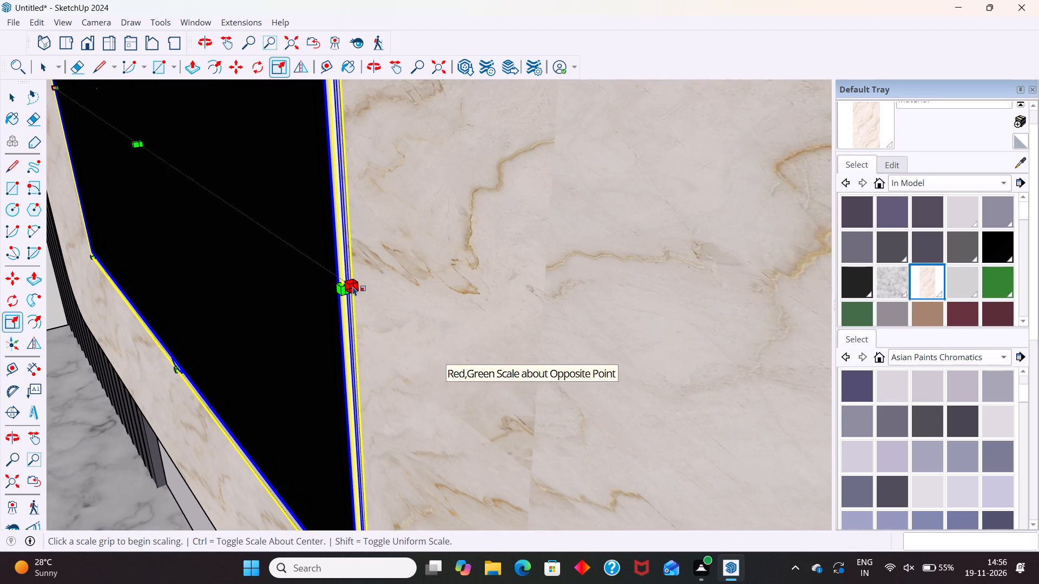
drag(350, 289, 635, 409)
scroll(591, 345, down, 10)
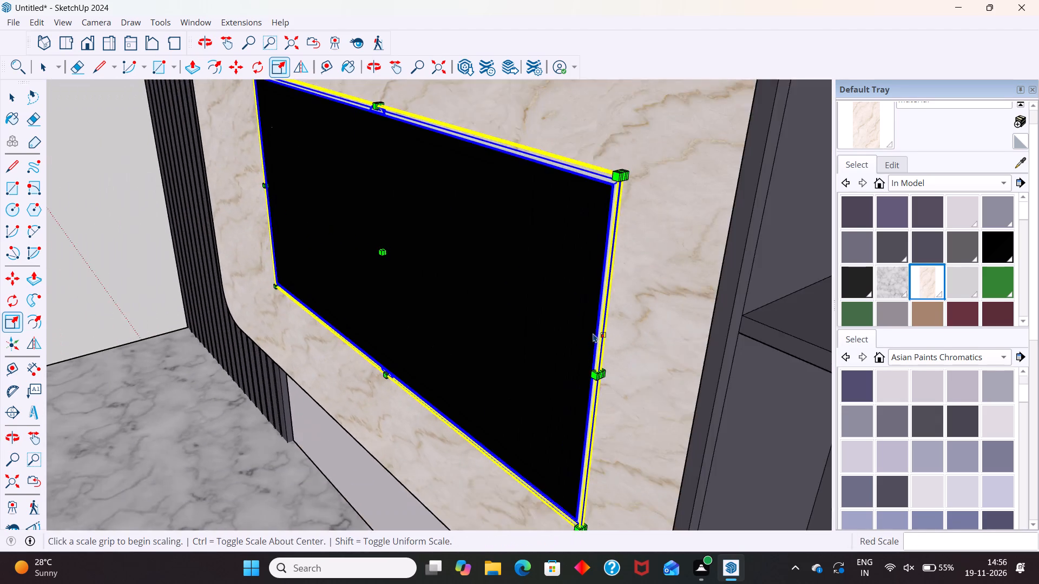
scroll(593, 333, down, 12)
Scale the TV wider along the red axis from its edge facing the charcoal slats.
middle_drag(391, 364, 686, 364)
scroll(566, 203, up, 11)
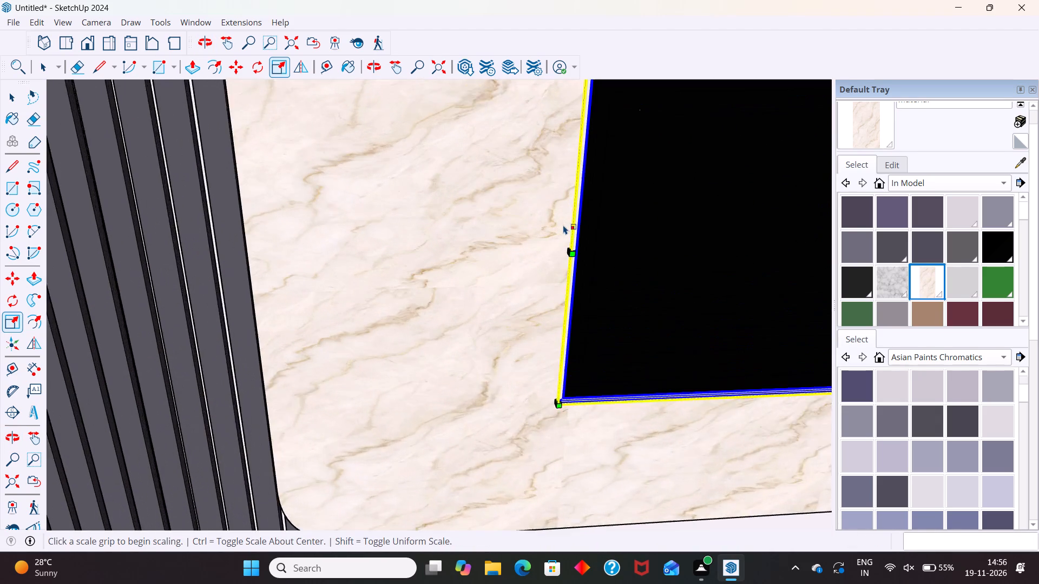
scroll(563, 225, up, 1)
middle_drag(545, 359, 703, 347)
scroll(545, 359, up, 1)
scroll(537, 237, up, 13)
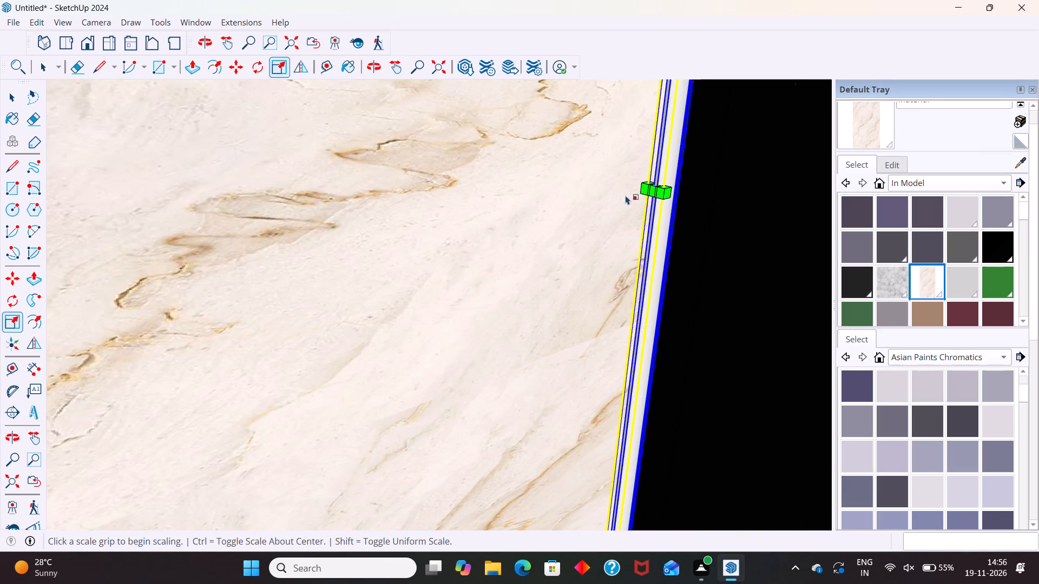
scroll(650, 193, up, 7)
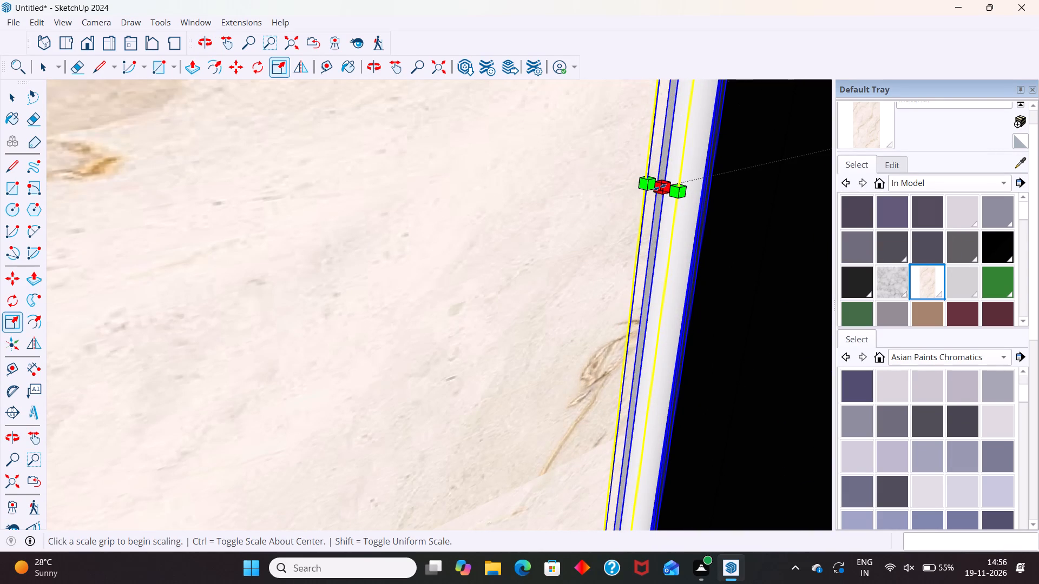
drag(660, 187, 361, 280)
scroll(359, 284, down, 14)
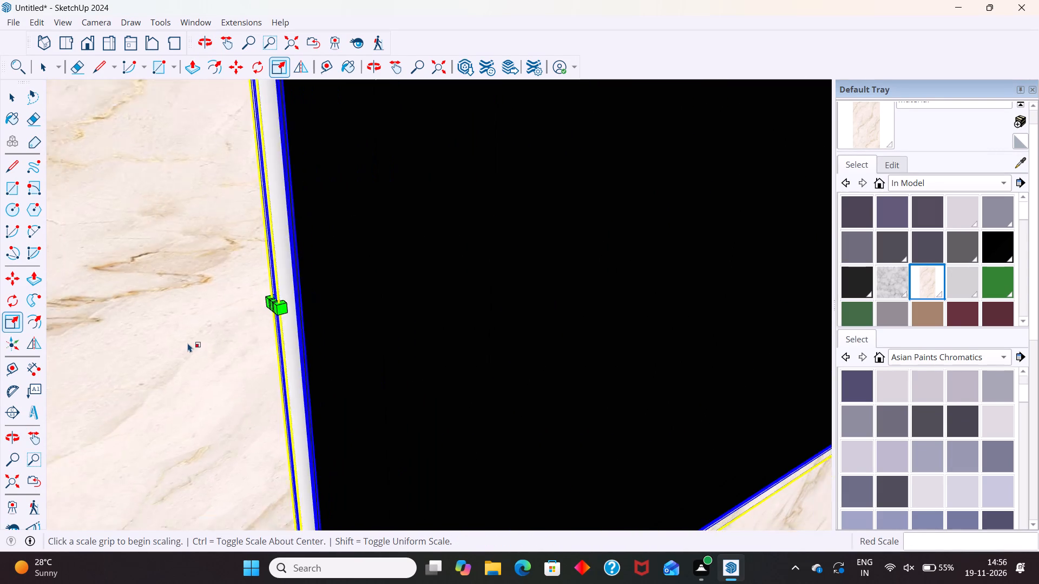
scroll(188, 343, down, 20)
scroll(188, 343, down, 2)
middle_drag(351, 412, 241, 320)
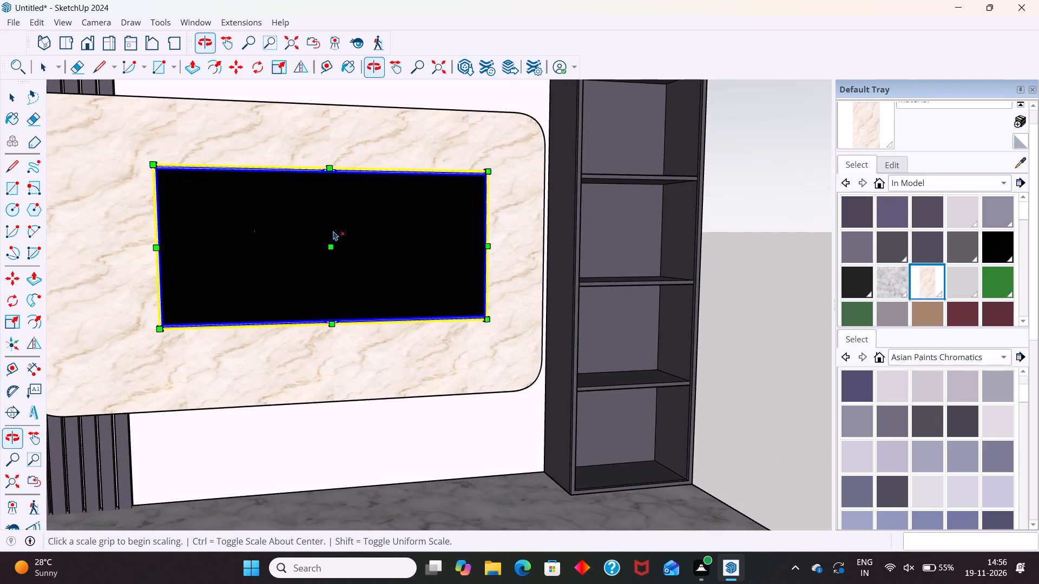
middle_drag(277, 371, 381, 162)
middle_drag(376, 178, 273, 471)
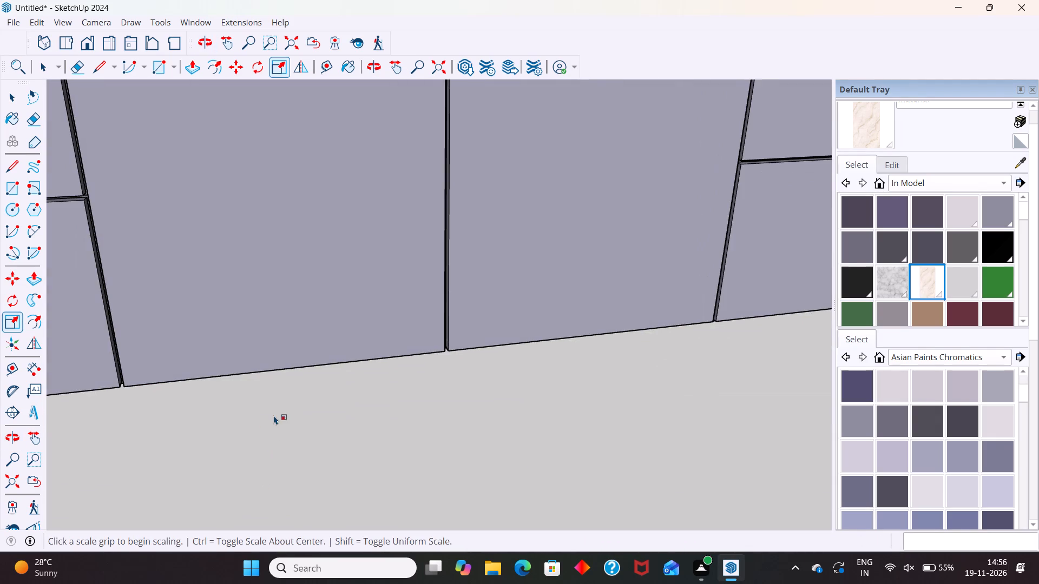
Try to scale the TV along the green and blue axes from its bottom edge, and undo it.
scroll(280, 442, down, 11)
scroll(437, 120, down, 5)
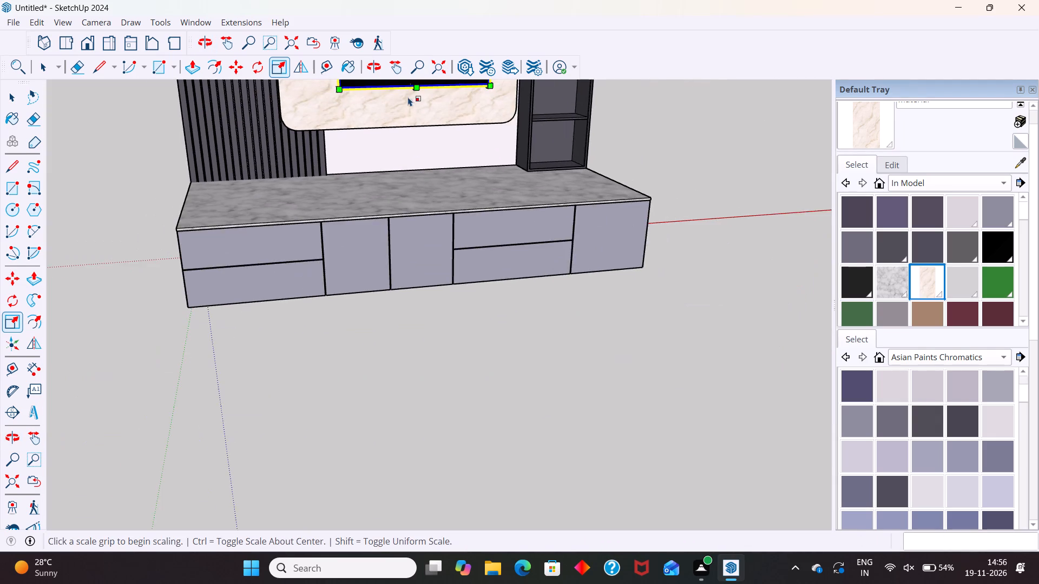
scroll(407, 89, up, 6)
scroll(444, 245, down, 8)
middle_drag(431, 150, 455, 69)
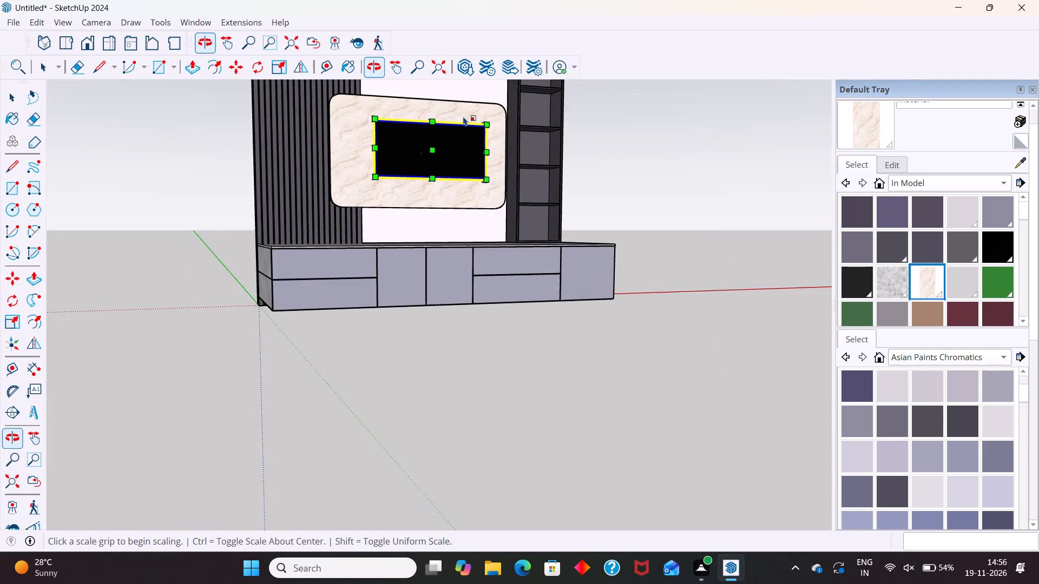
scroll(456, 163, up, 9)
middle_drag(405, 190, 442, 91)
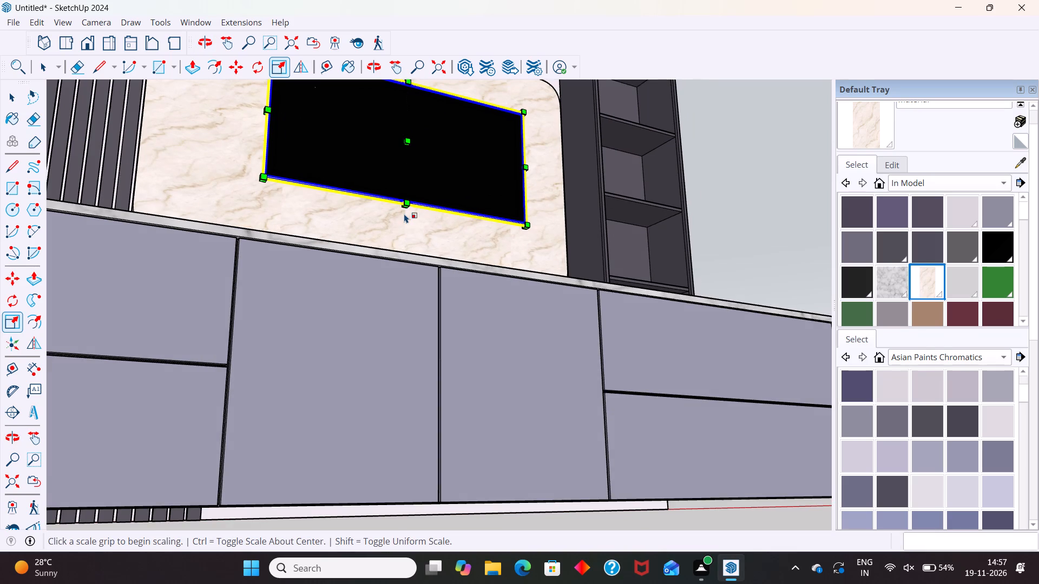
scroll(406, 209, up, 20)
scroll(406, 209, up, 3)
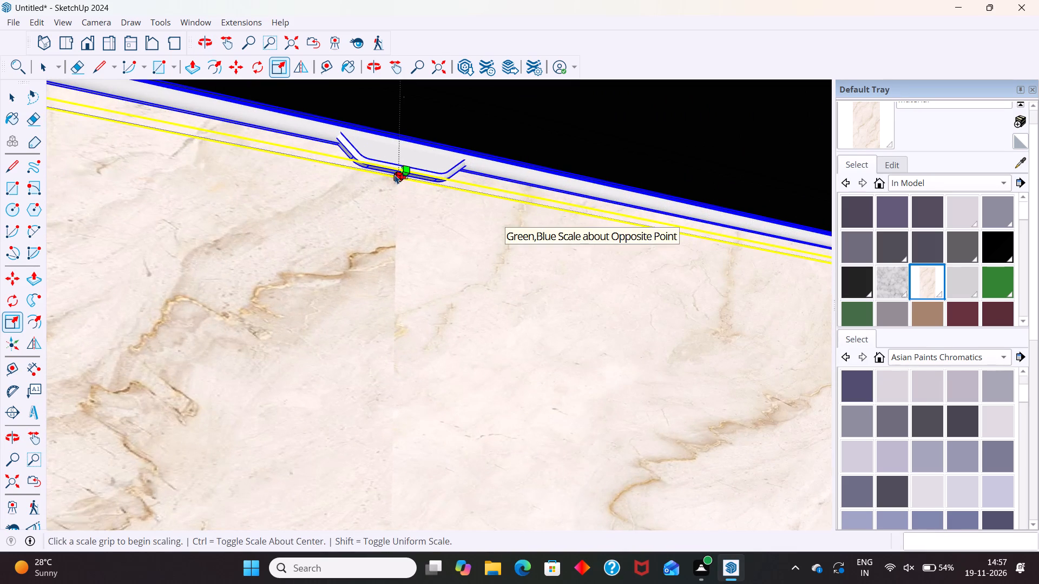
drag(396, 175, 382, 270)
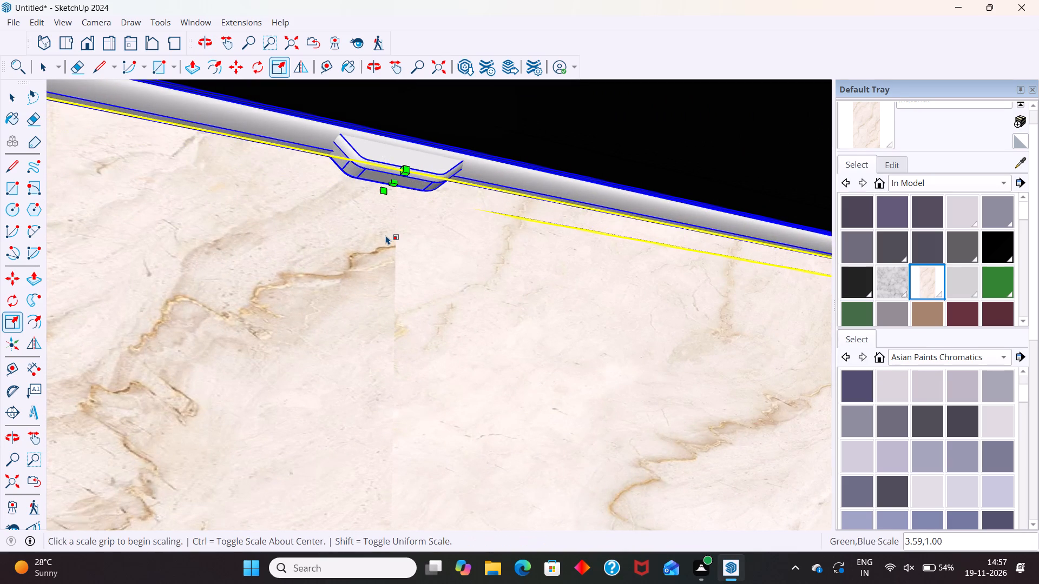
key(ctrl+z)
Scale the TV taller along the blue axis from its bottom edge and clear the selection.
drag(400, 176, 410, 201)
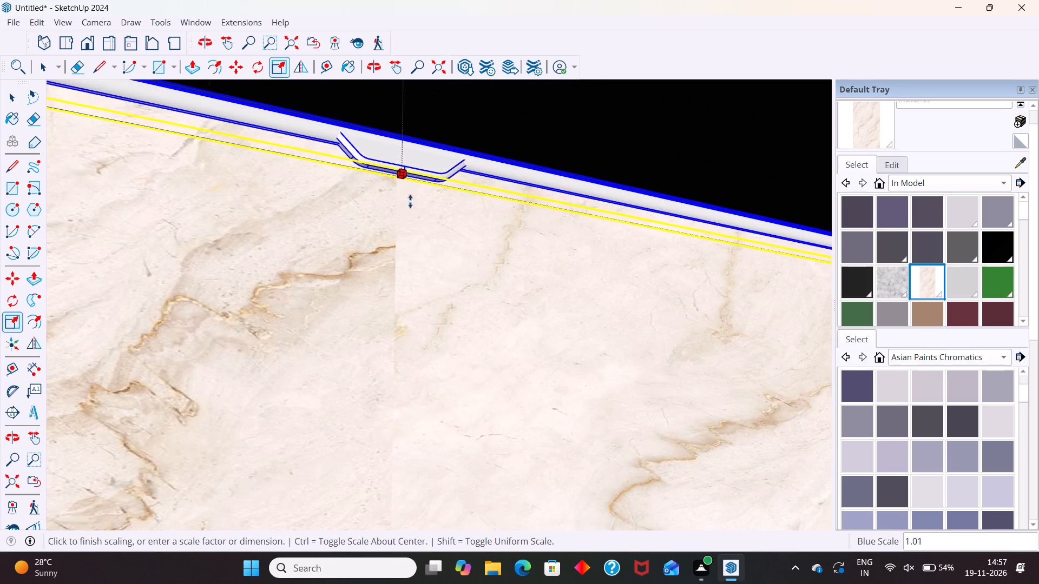
drag(410, 201, 413, 260)
key(space)
scroll(403, 274, down, 19)
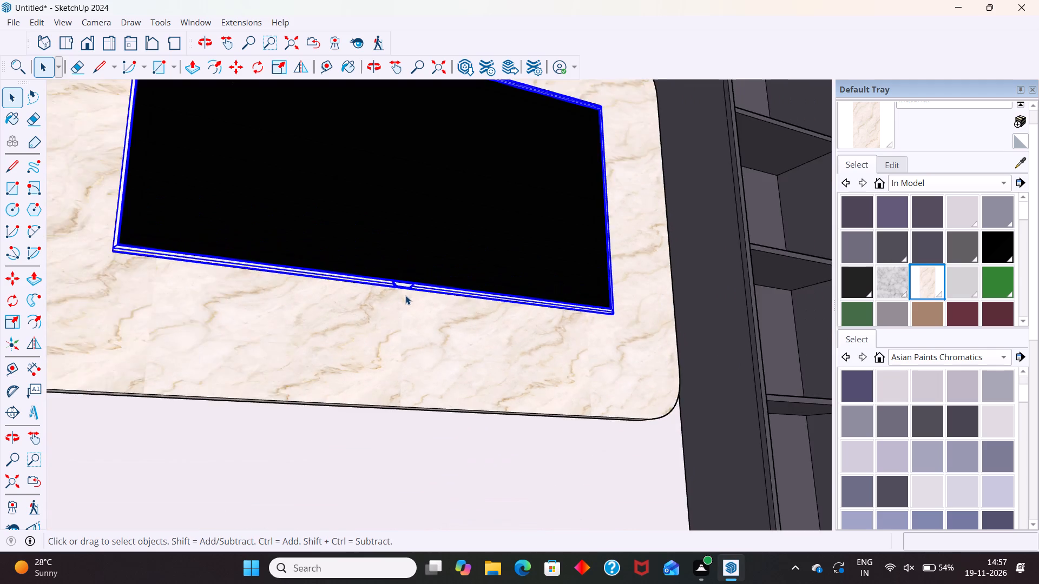
scroll(405, 295, down, 14)
middle_drag(413, 338, 311, 430)
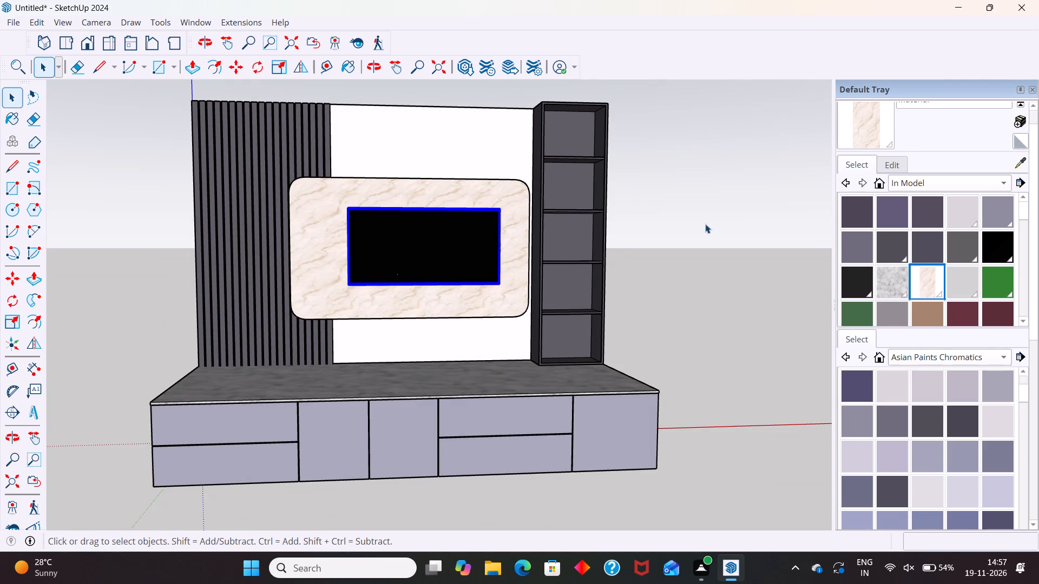
click(705, 224)
Move the TV sideways on the marble panel toward the charcoal slats and clear the selection.
middle_drag(427, 243, 269, 311)
scroll(468, 230, up, 5)
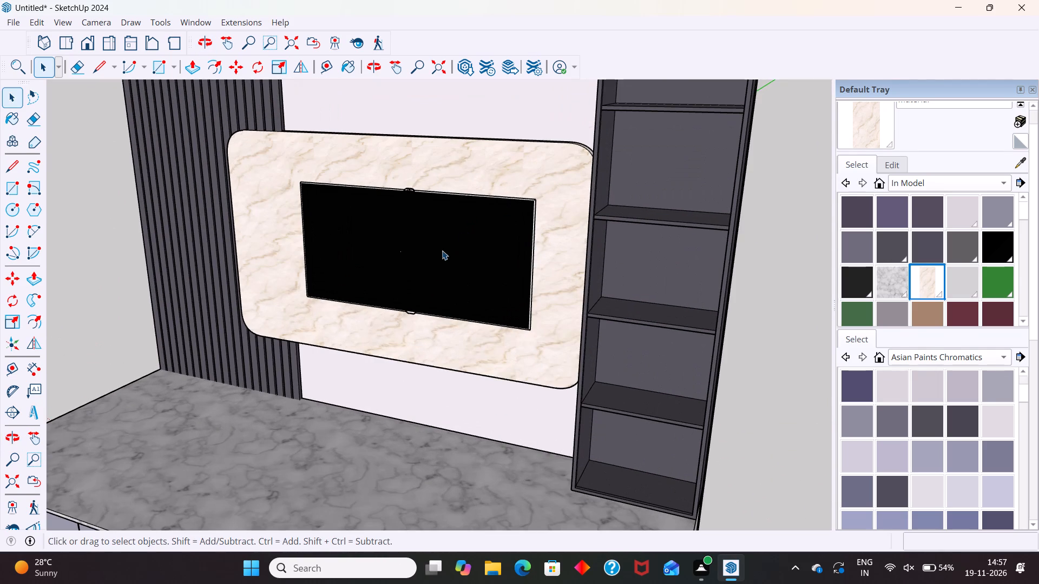
click(439, 256)
middle_drag(348, 335, 589, 330)
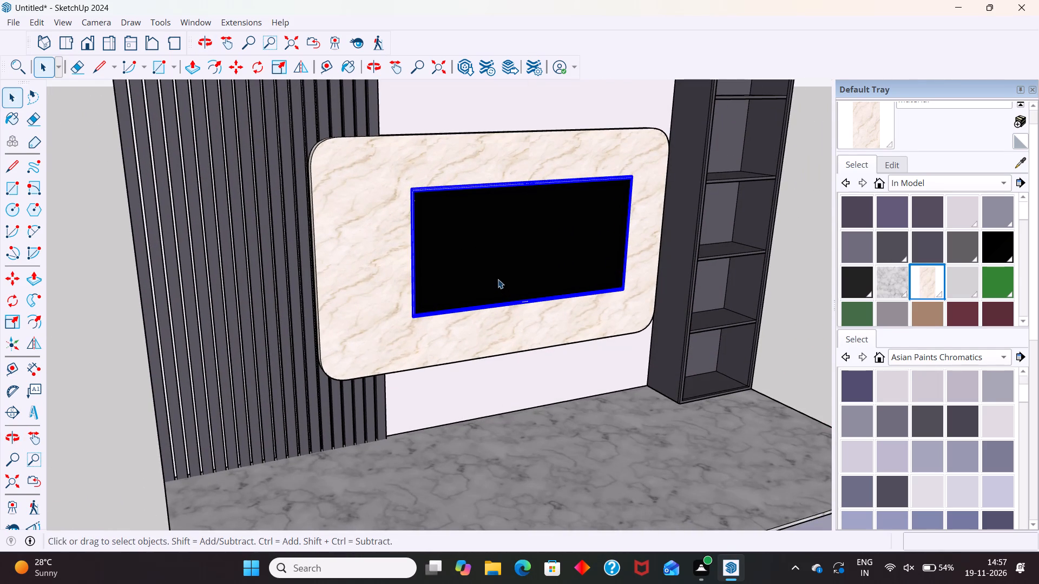
key(m)
scroll(419, 210, up, 6)
scroll(380, 164, up, 8)
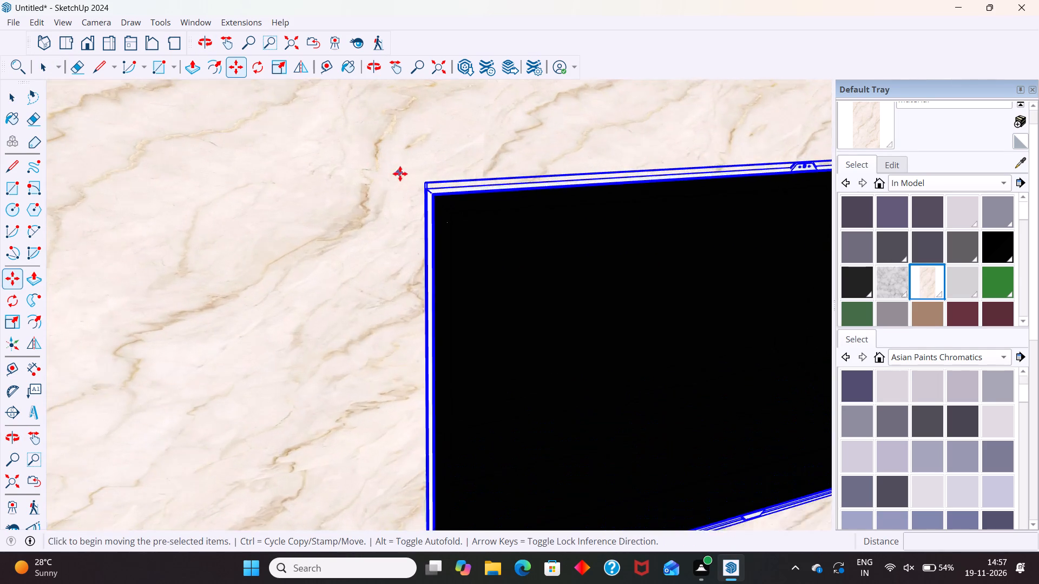
scroll(400, 174, up, 2)
click(433, 184)
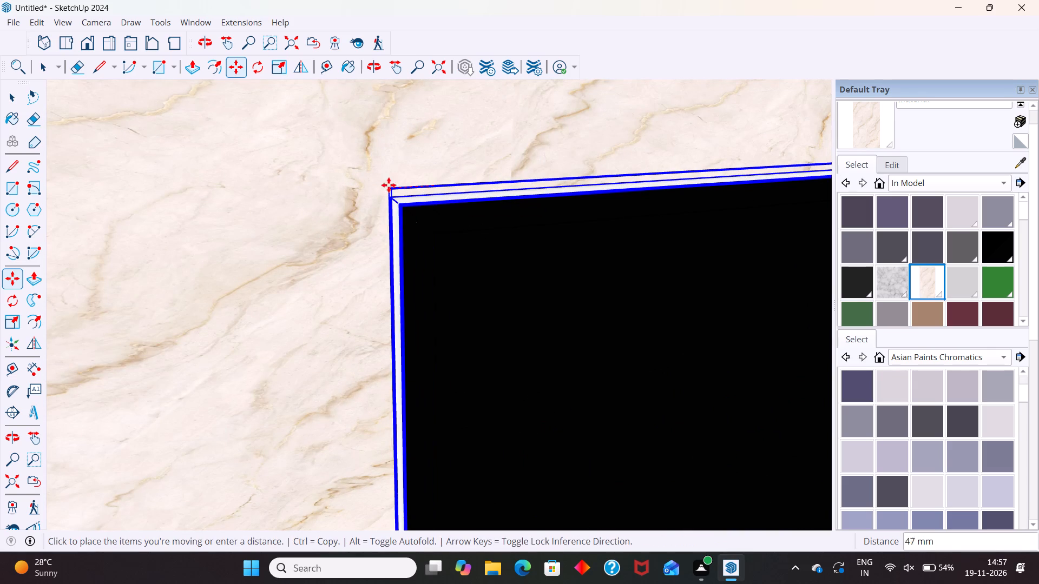
click(375, 182)
key(space)
scroll(356, 196, down, 18)
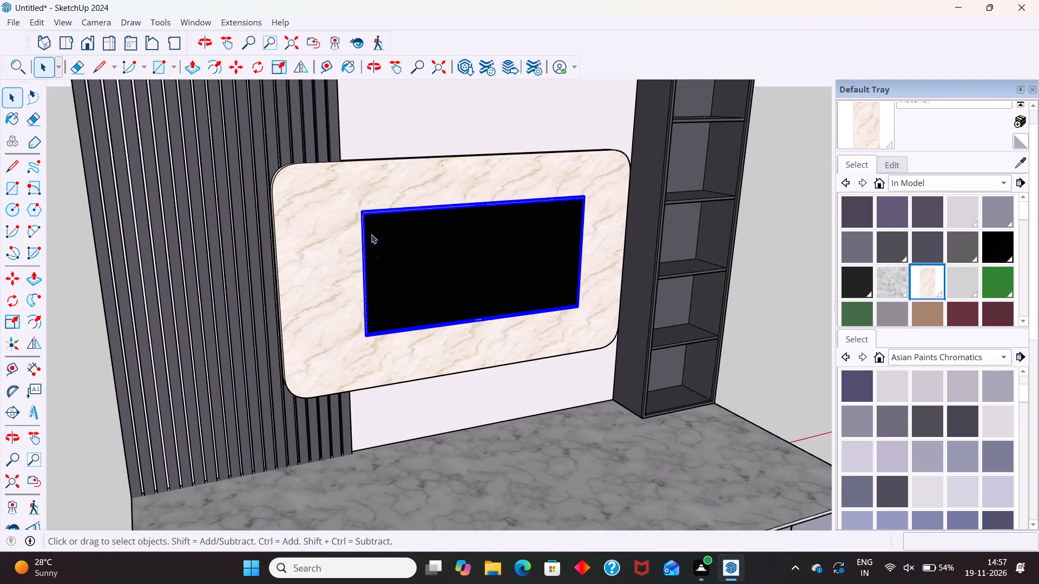
middle_drag(534, 299, 422, 316)
scroll(515, 303, down, 1)
scroll(634, 241, down, 7)
click(776, 297)
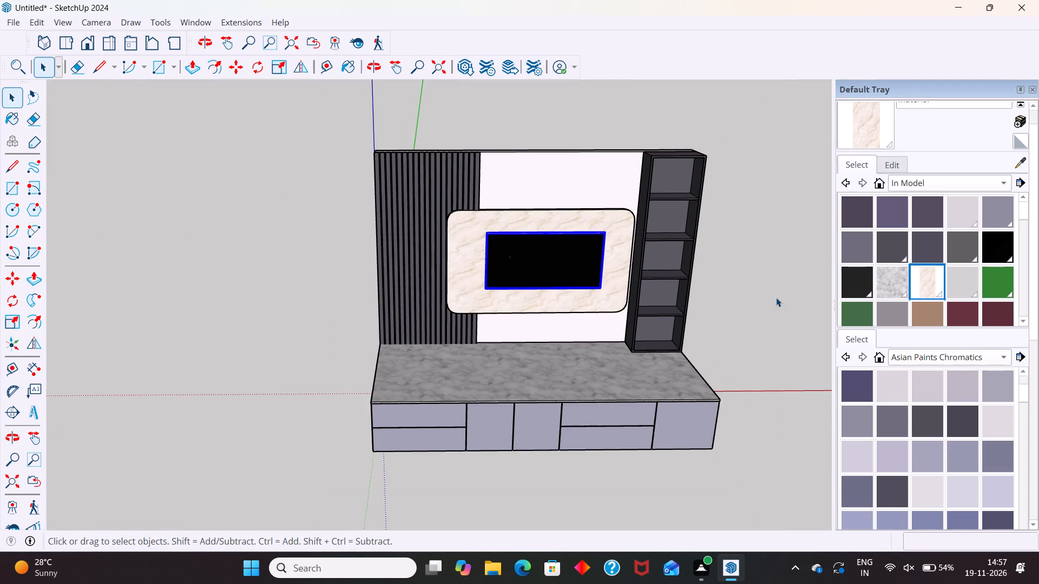
Examine the wall unit from several angles, checking the back wall, the TV panel and the base cabinet's end.
middle_drag(784, 353, 724, 326)
middle_drag(488, 365, 531, 379)
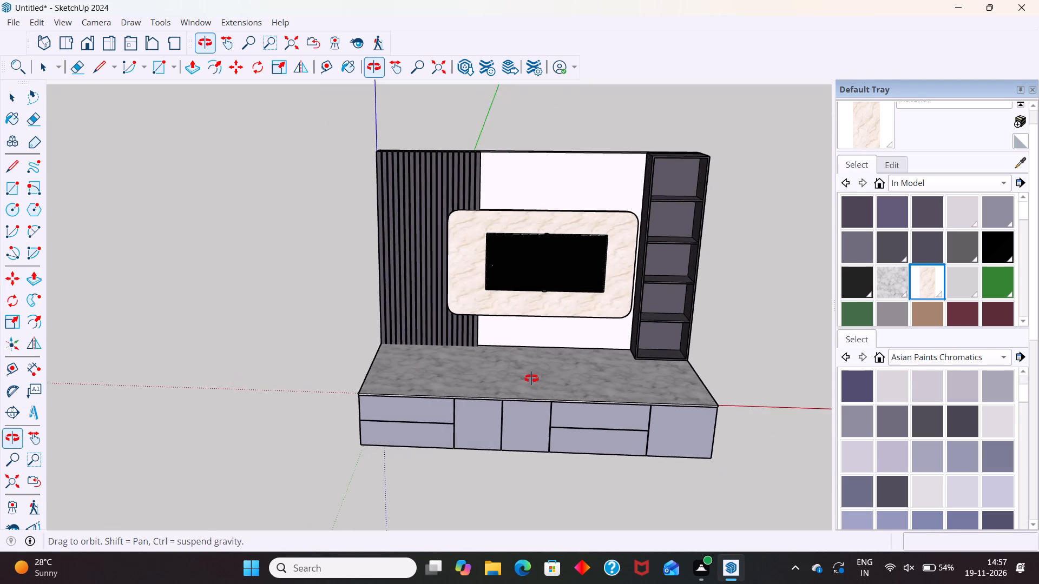
middle_drag(531, 379, 557, 387)
scroll(477, 210, up, 2)
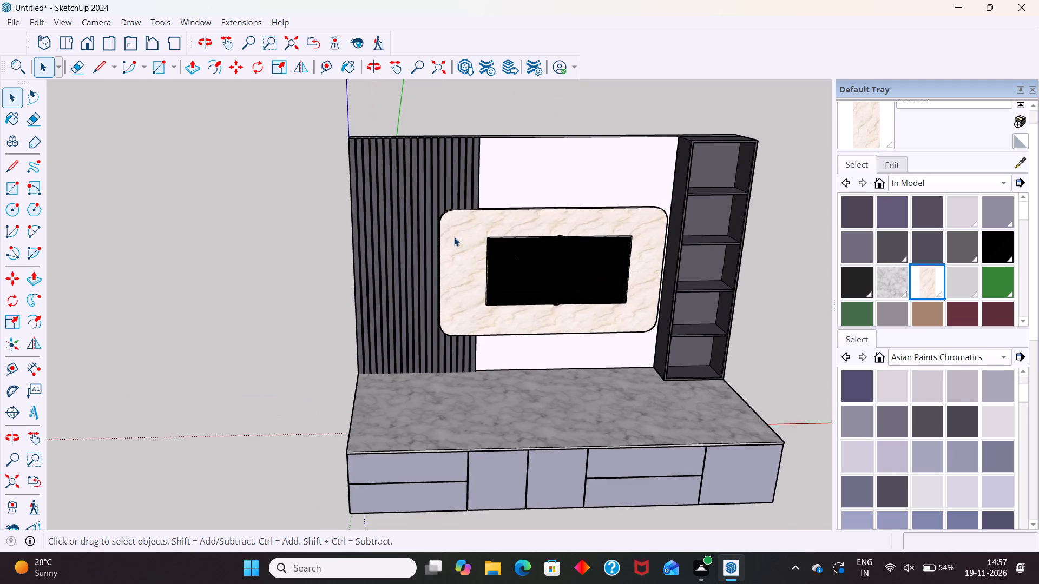
click(549, 173)
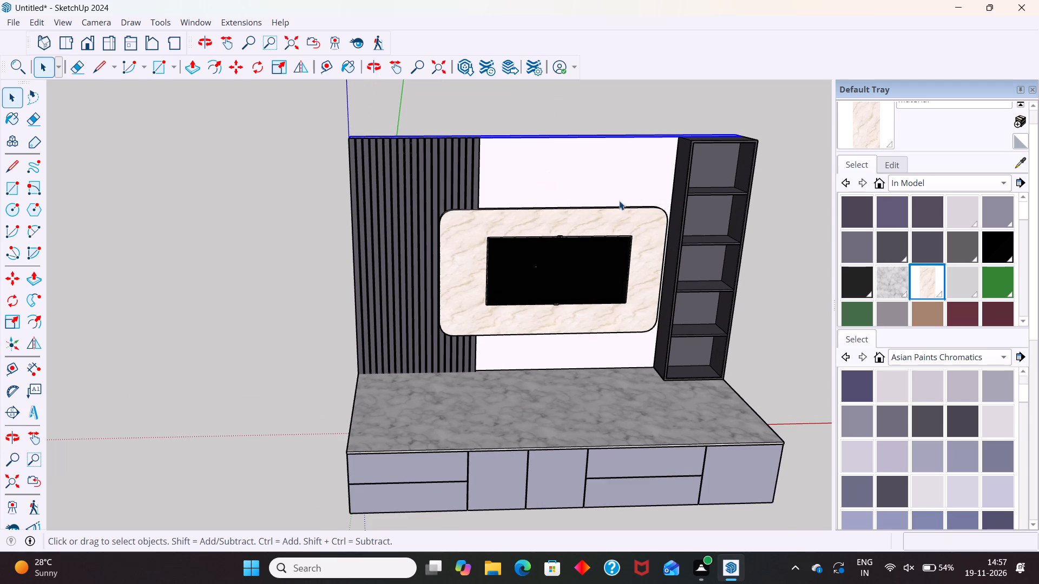
middle_drag(490, 187, 437, 257)
double_click(594, 180)
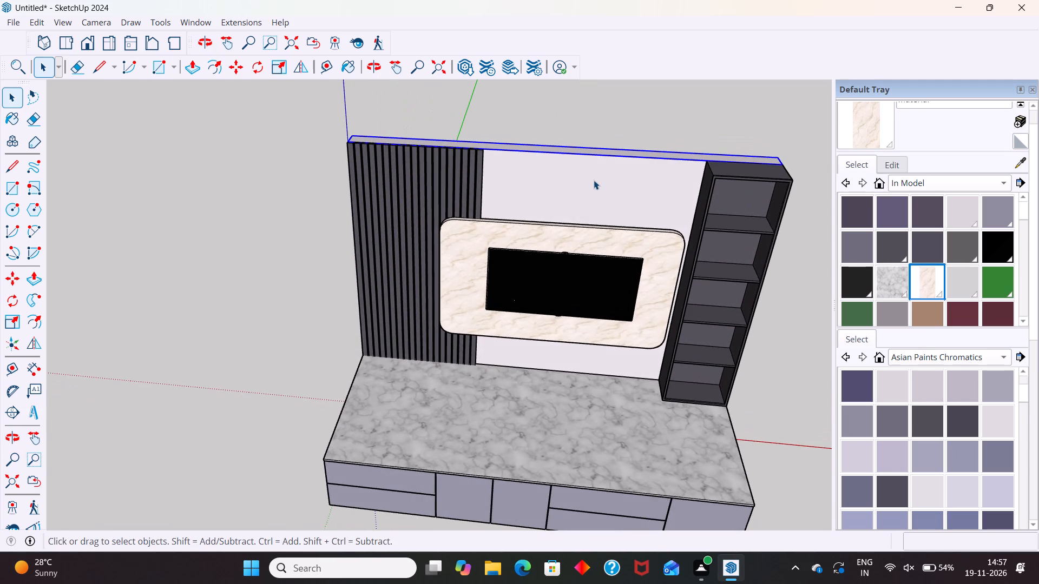
click(594, 181)
click(172, 208)
middle_drag(433, 329, 438, 329)
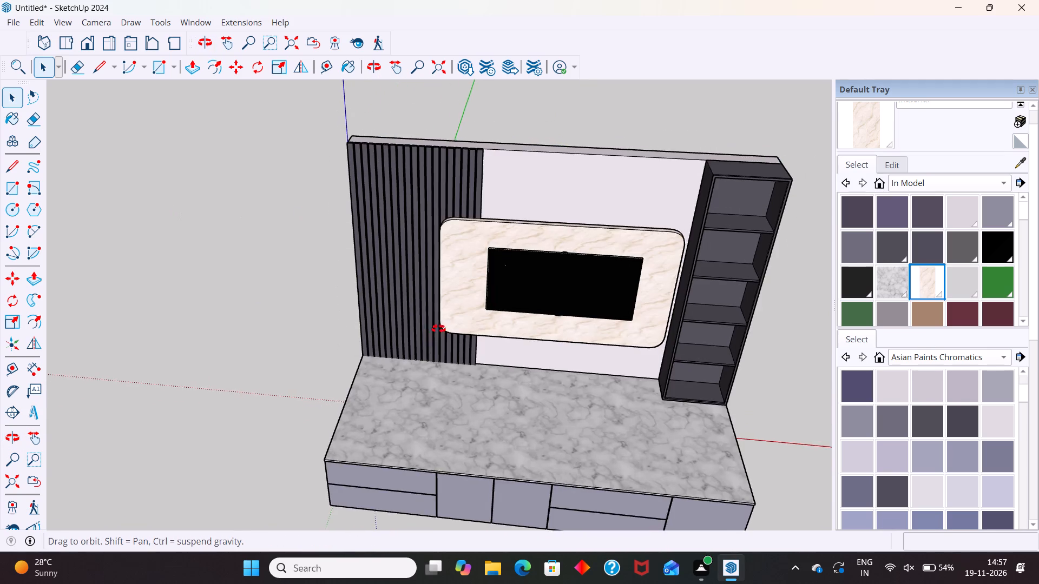
middle_drag(438, 329, 454, 269)
scroll(409, 326, down, 5)
middle_drag(562, 417, 573, 408)
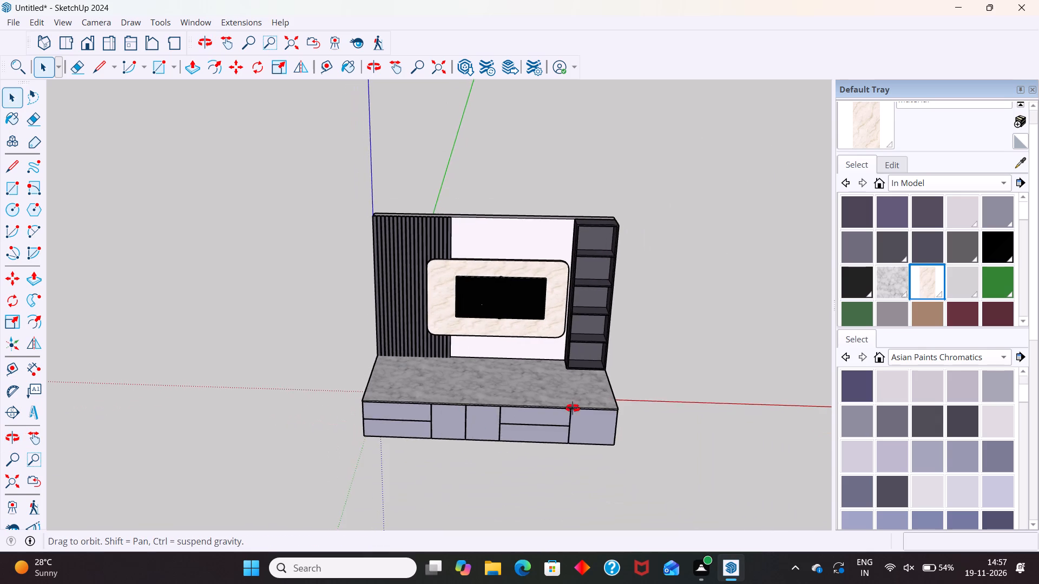
middle_drag(573, 408, 482, 387)
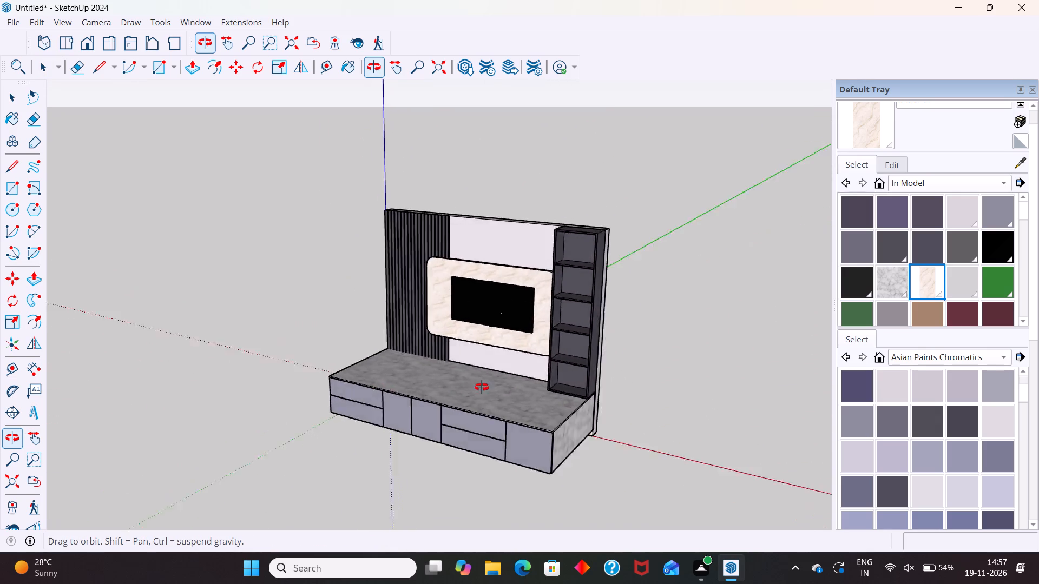
middle_drag(482, 387, 591, 360)
middle_drag(633, 412, 629, 414)
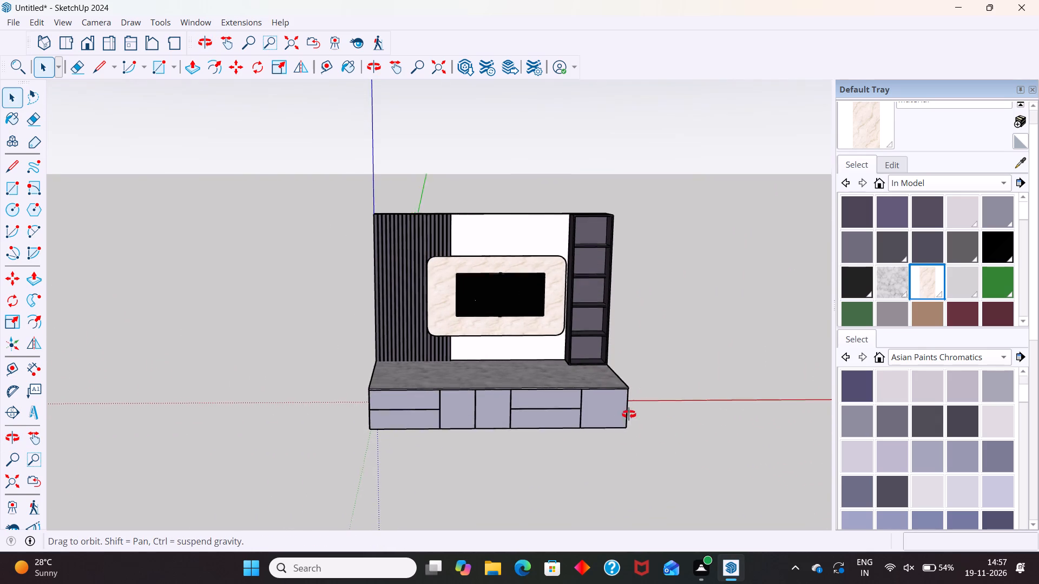
middle_drag(629, 414, 517, 413)
scroll(573, 391, up, 11)
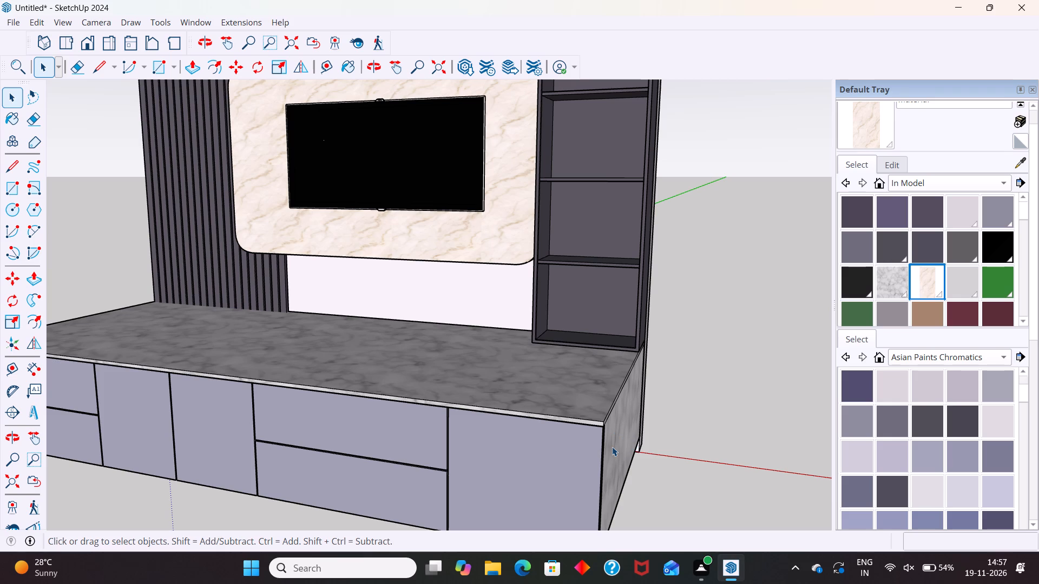
double_click(612, 447)
scroll(508, 381, down, 5)
click(691, 436)
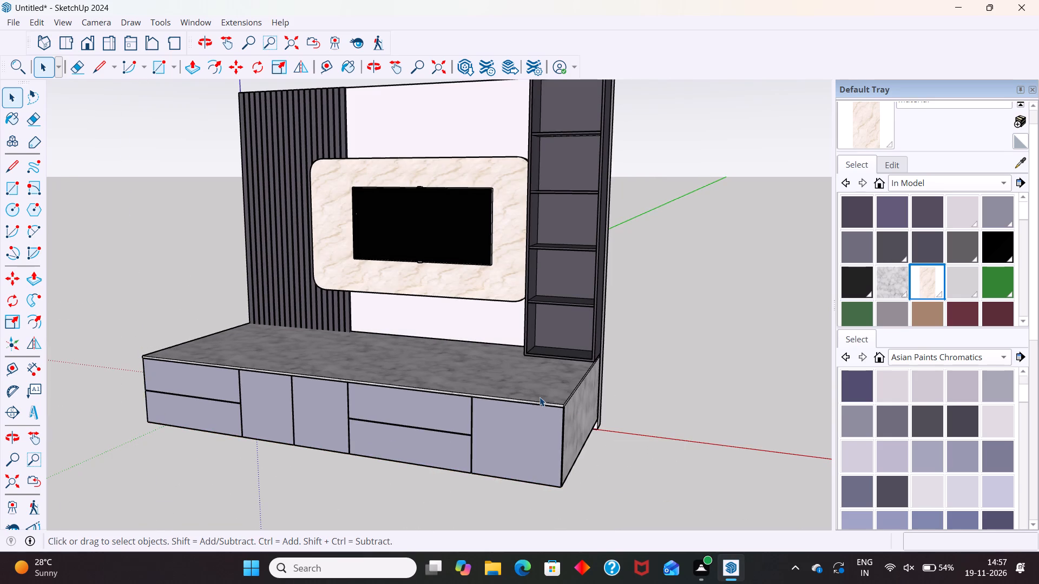
Select the base cabinet and move it forward along the green axis, away from the back wall.
click(540, 396)
middle_drag(635, 407, 489, 421)
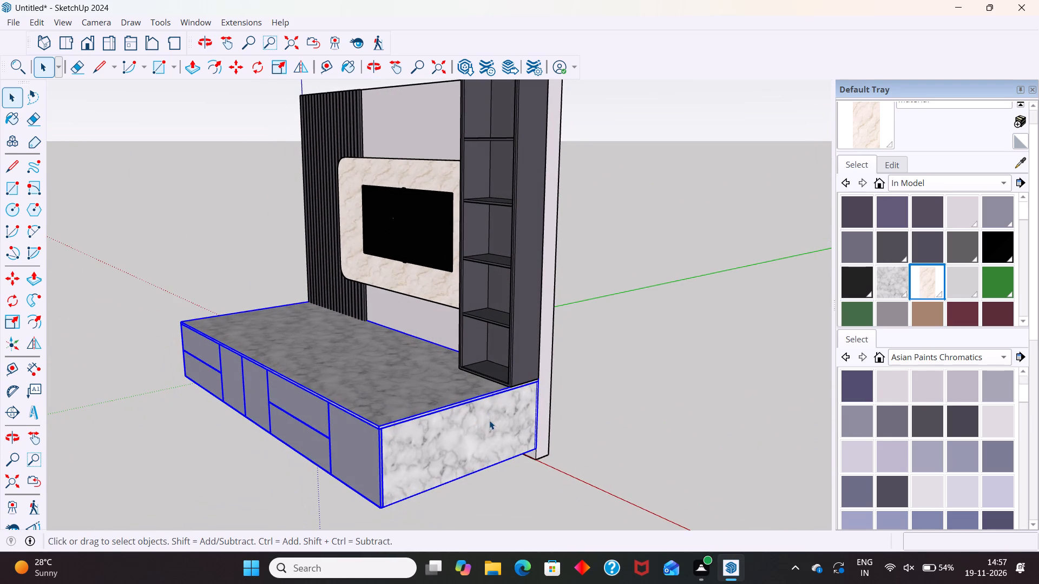
key(m)
scroll(519, 445, up, 5)
click(545, 448)
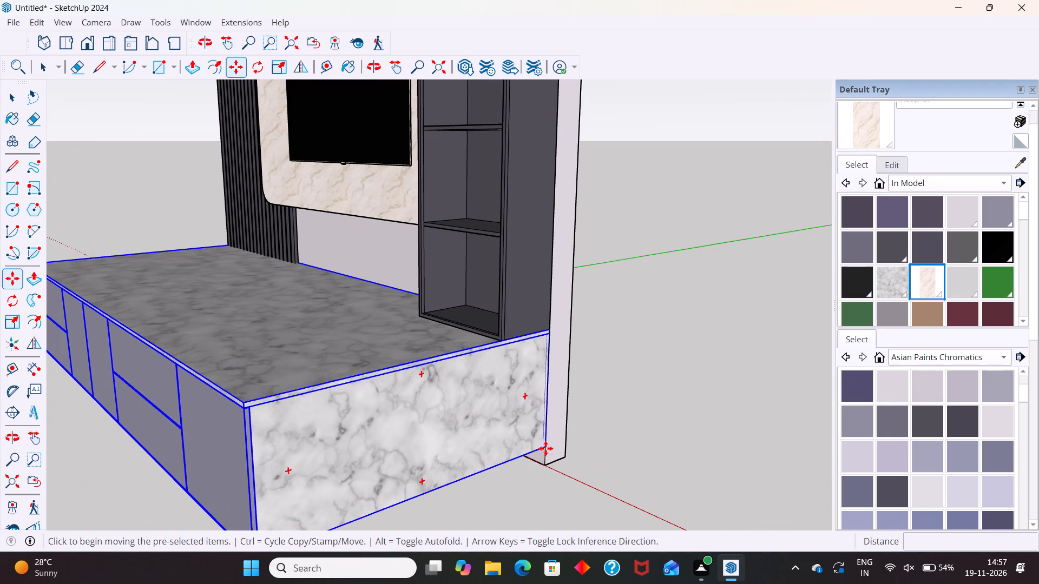
click(446, 479)
Open the base cabinet group for editing from its rear corner beside the shelf cabinet.
scroll(532, 404, down, 12)
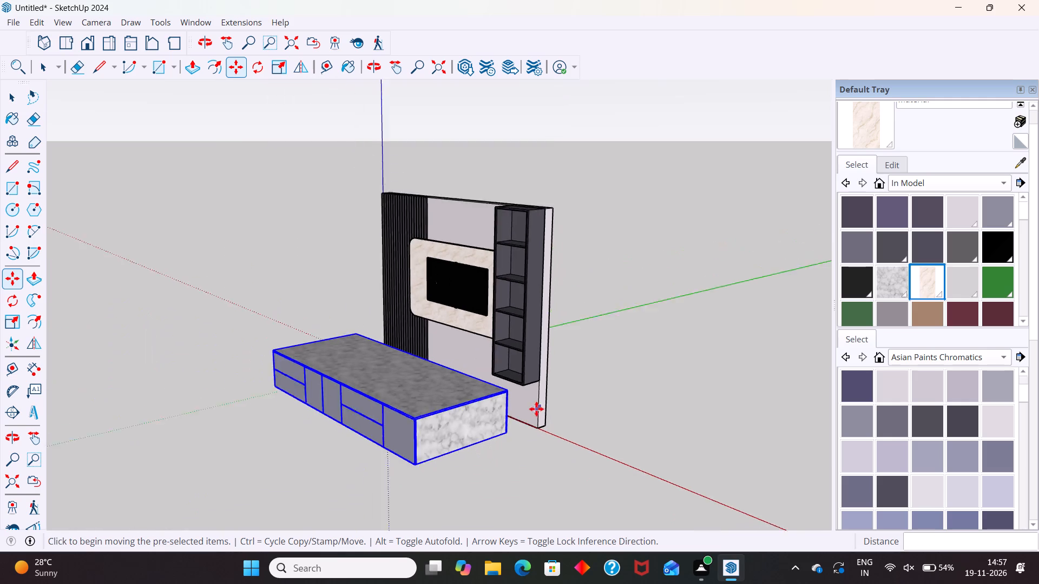
scroll(536, 409, down, 2)
middle_drag(578, 452, 345, 495)
scroll(346, 415, up, 10)
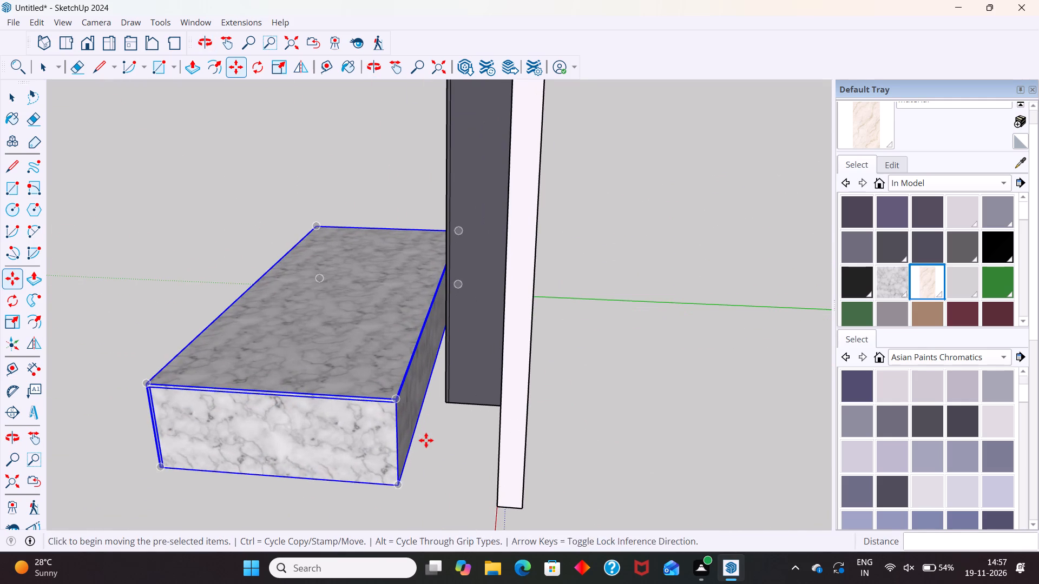
key(space)
triple_click(403, 431)
scroll(412, 421, up, 1)
middle_drag(412, 421, 381, 427)
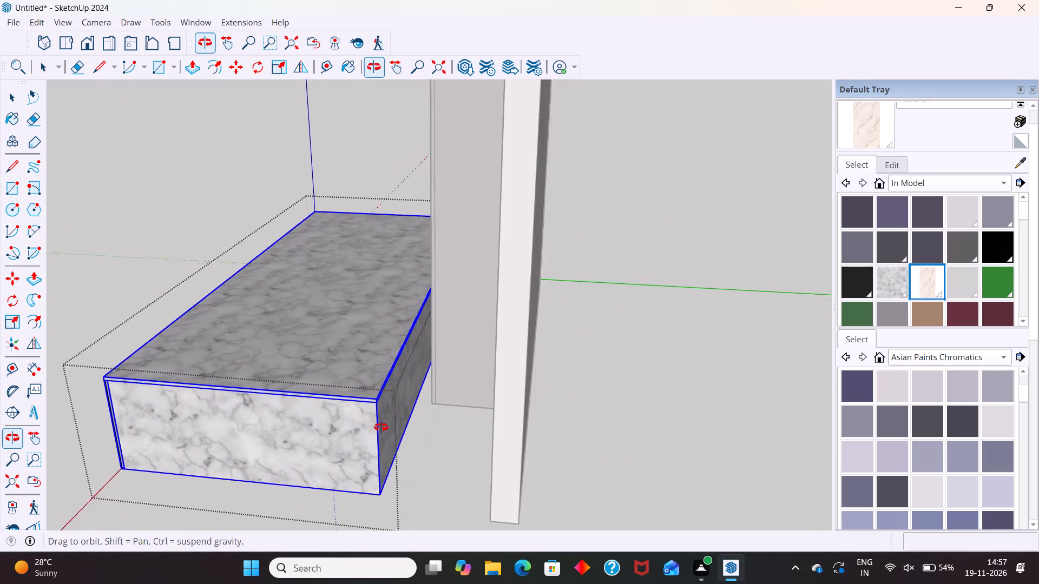
middle_drag(381, 427, 315, 424)
scroll(273, 402, up, 7)
triple_click(266, 413)
double_click(265, 413)
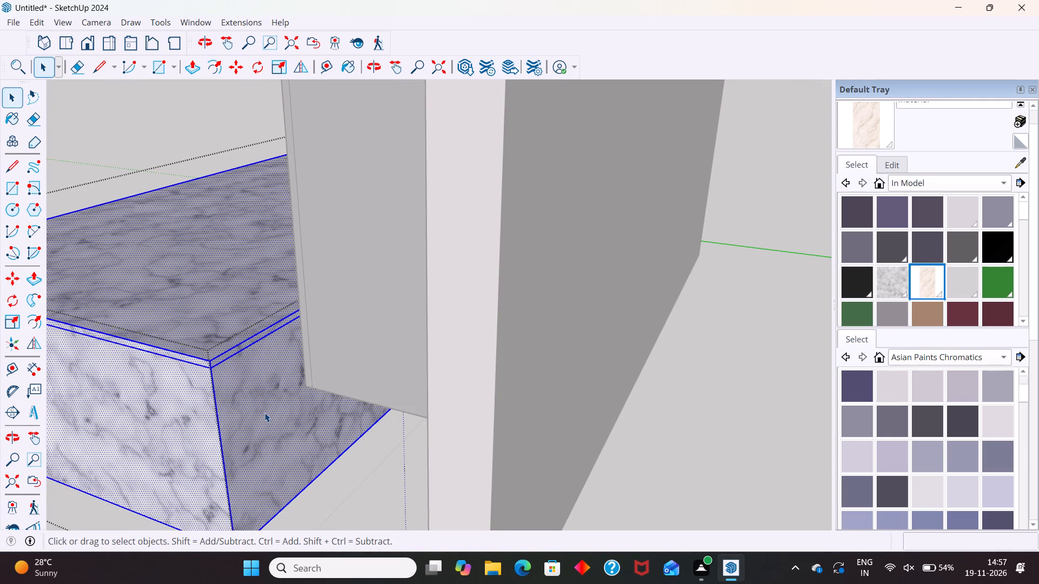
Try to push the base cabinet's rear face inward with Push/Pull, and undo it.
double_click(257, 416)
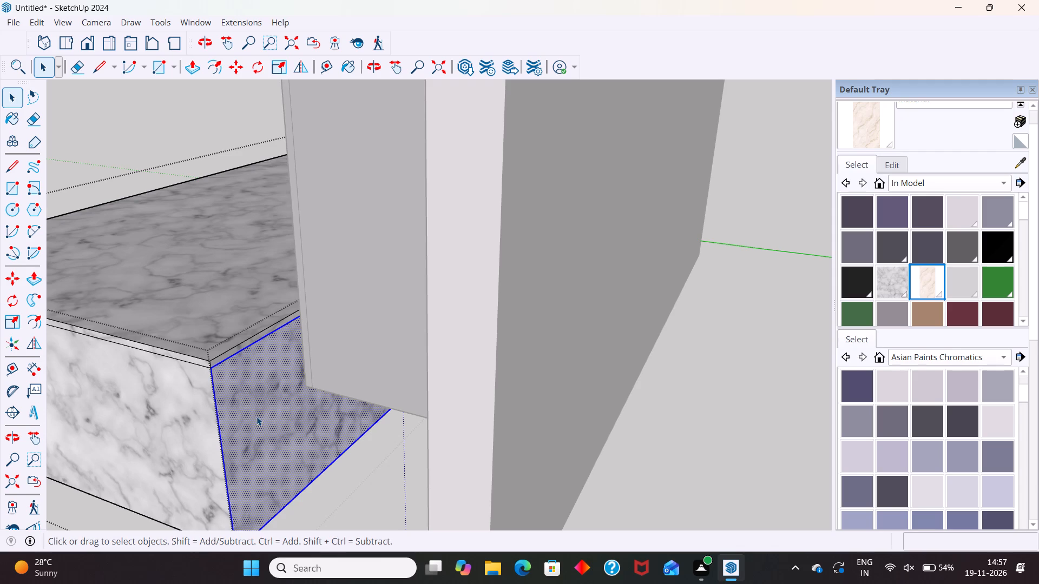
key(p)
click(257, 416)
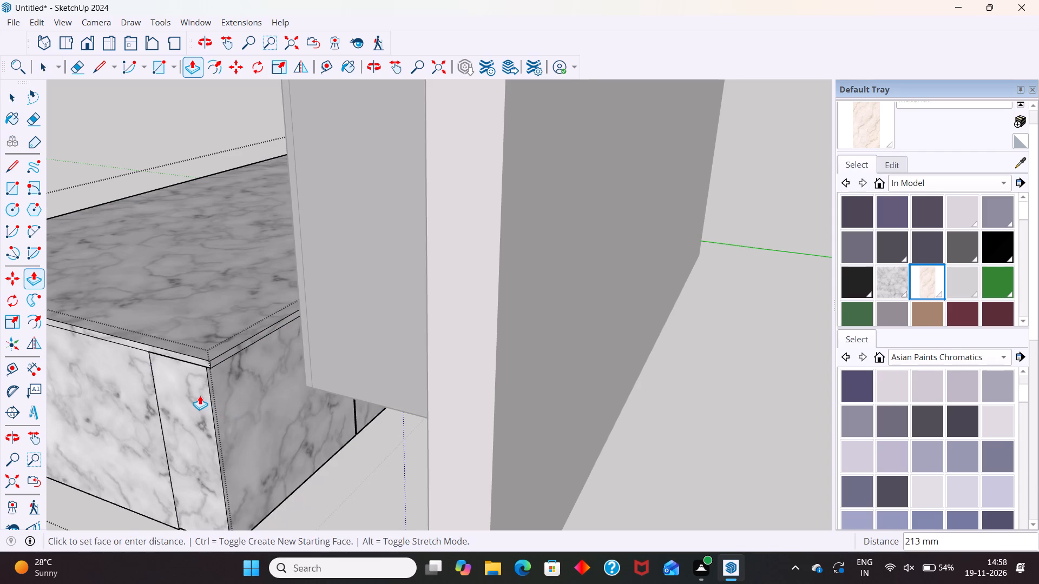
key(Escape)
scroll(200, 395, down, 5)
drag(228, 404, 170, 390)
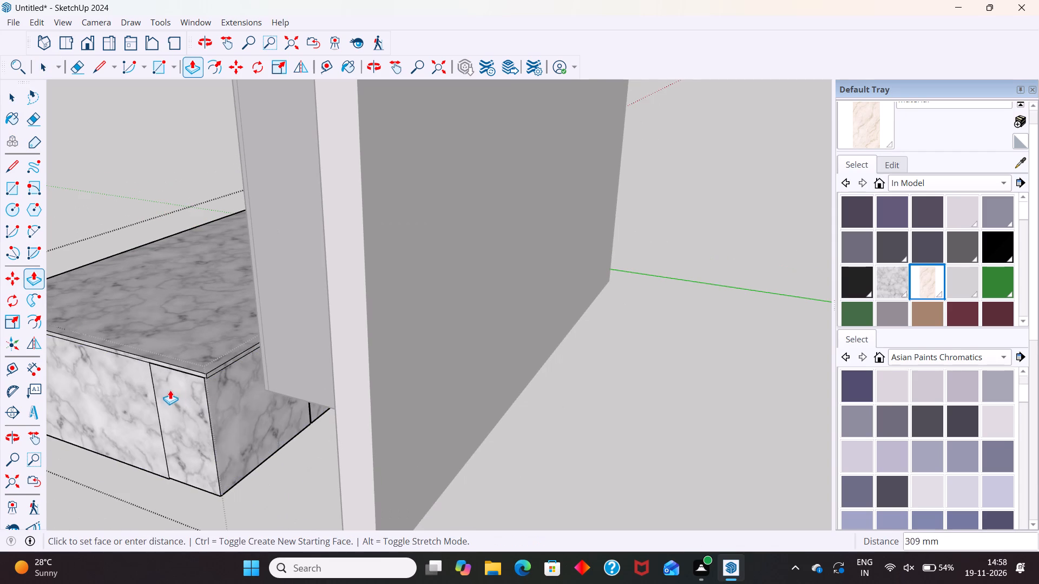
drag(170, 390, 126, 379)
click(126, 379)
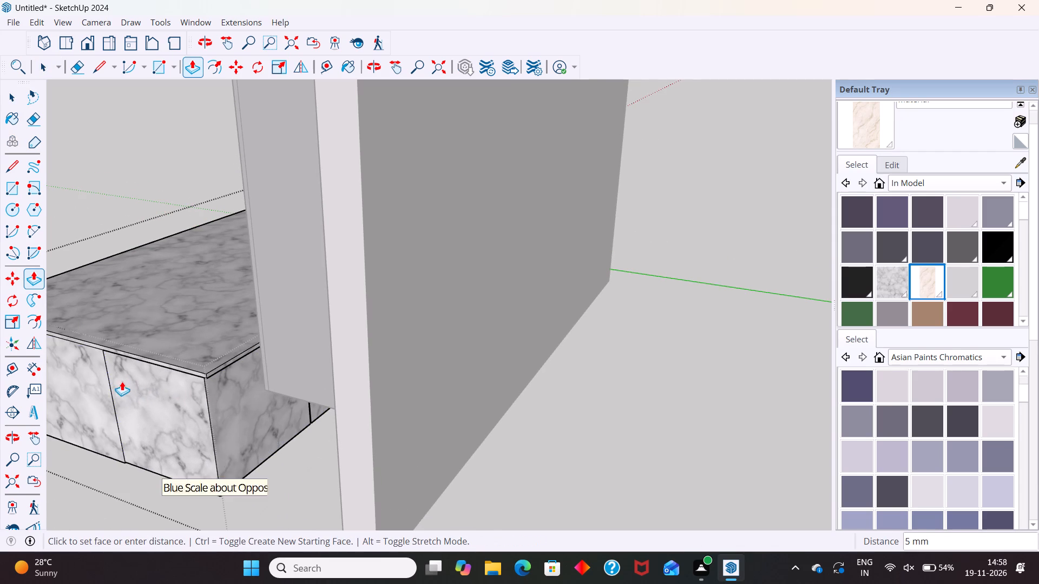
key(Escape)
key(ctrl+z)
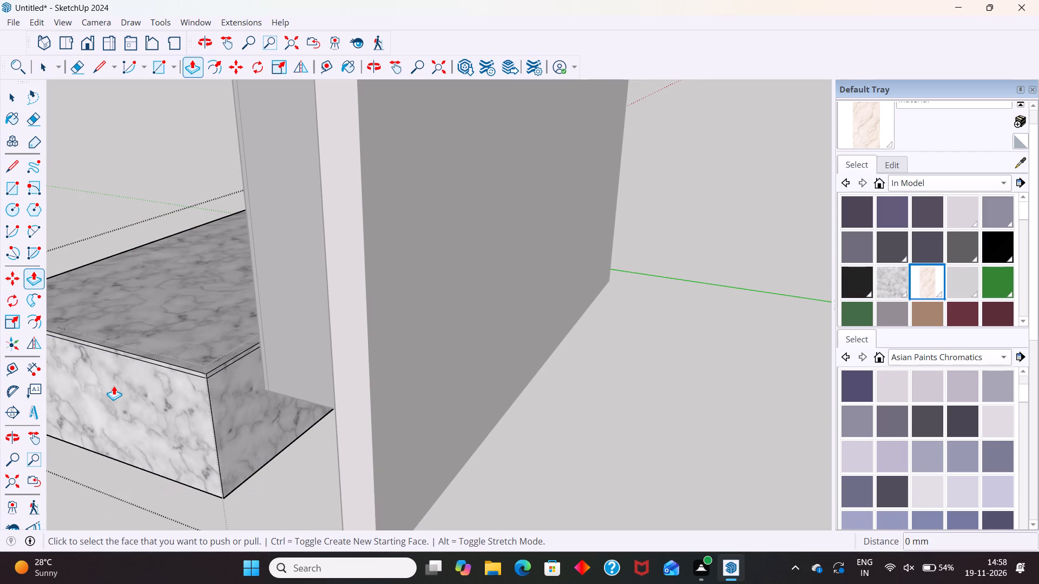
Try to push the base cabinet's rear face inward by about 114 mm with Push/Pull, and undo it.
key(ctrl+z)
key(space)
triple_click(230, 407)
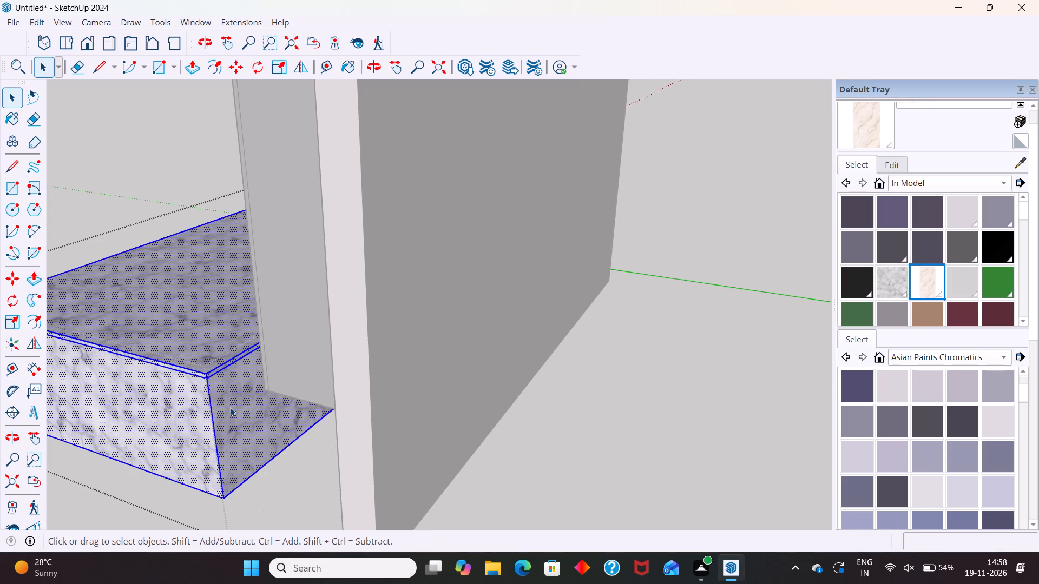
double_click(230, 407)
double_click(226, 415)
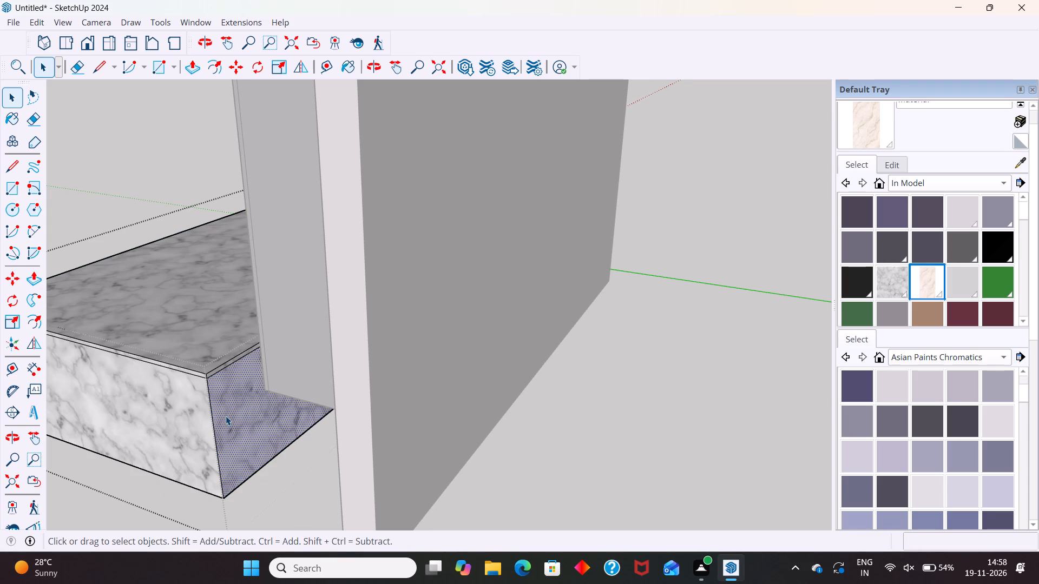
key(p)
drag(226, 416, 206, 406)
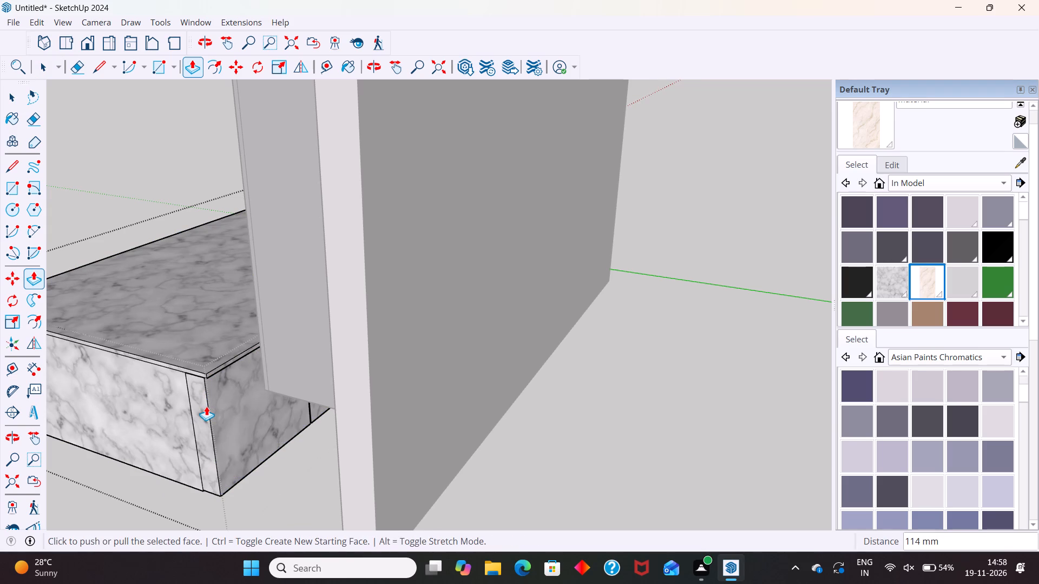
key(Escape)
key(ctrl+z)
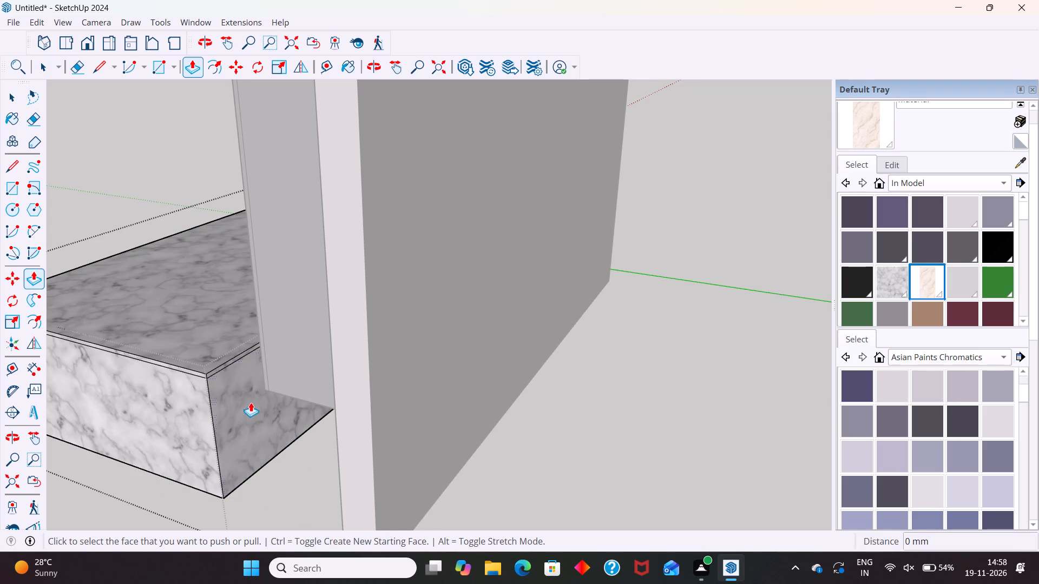
Undo the forward move of the base cabinet, returning it to its place against the back wall.
key(space)
scroll(542, 417, down, 7)
middle_drag(308, 442, 764, 391)
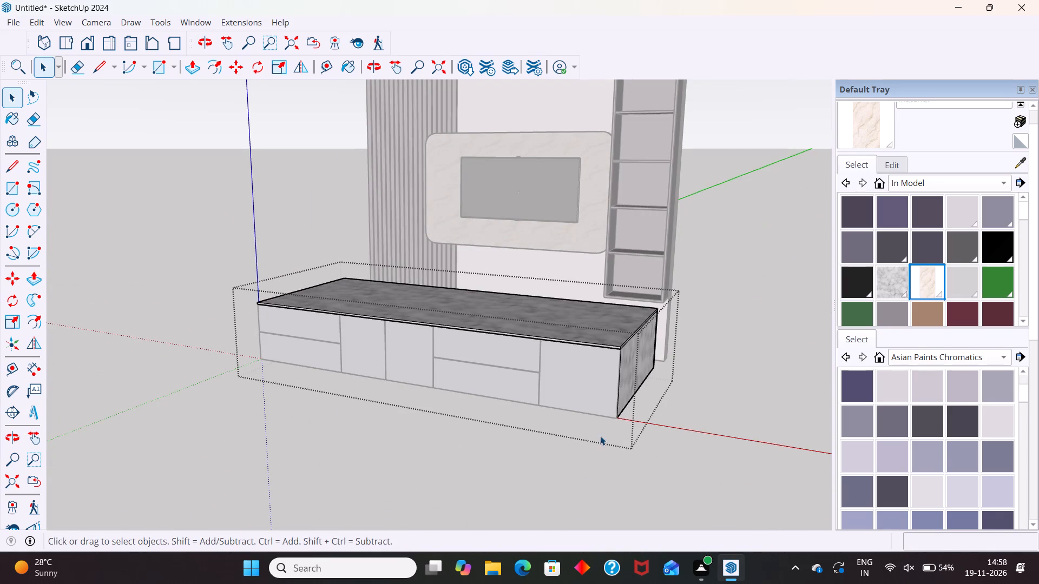
click(600, 436)
click(790, 453)
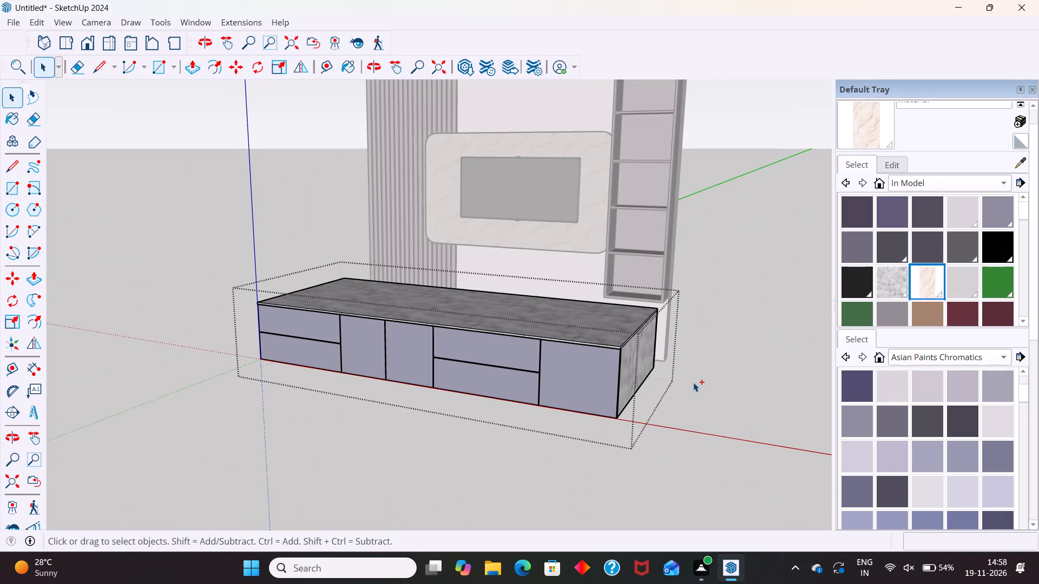
key(ctrl+z)
key(ctrl+z)
key(ctrl+z)
key(ctrl+z)
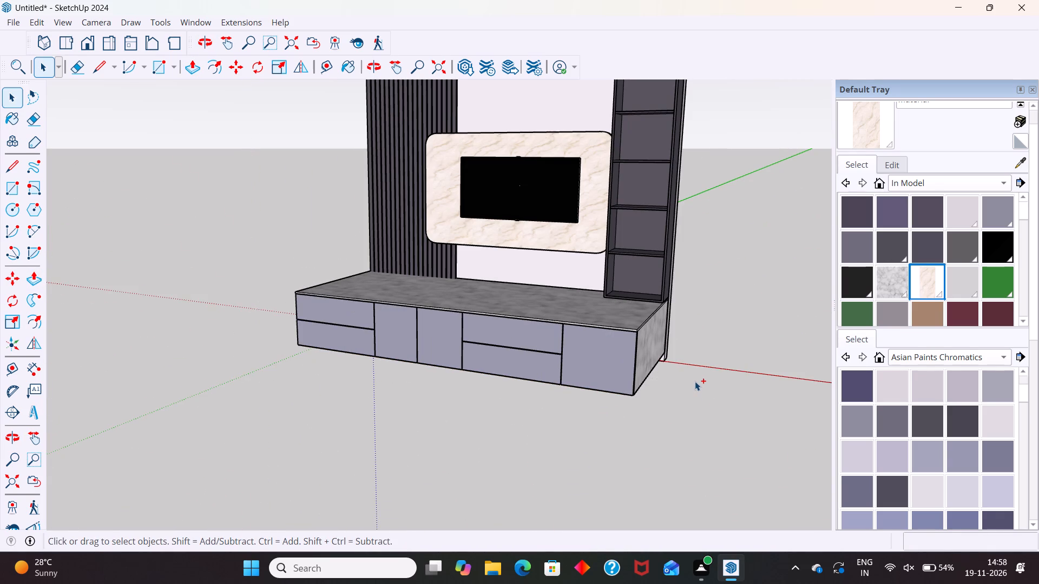
Search 3D Warehouse for CLOCK models.
middle_drag(554, 395, 650, 374)
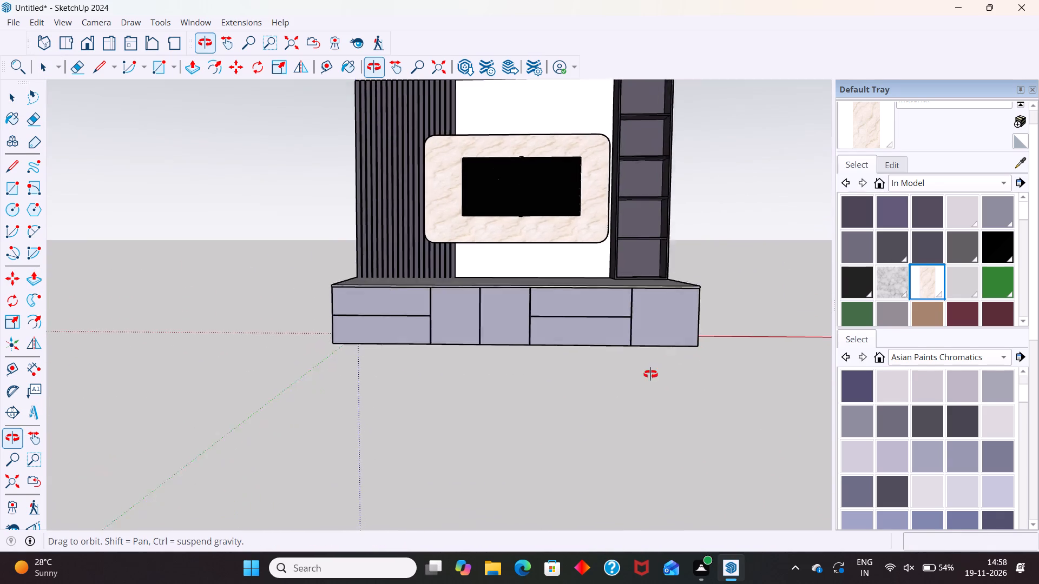
middle_drag(650, 374, 642, 382)
scroll(629, 396, down, 9)
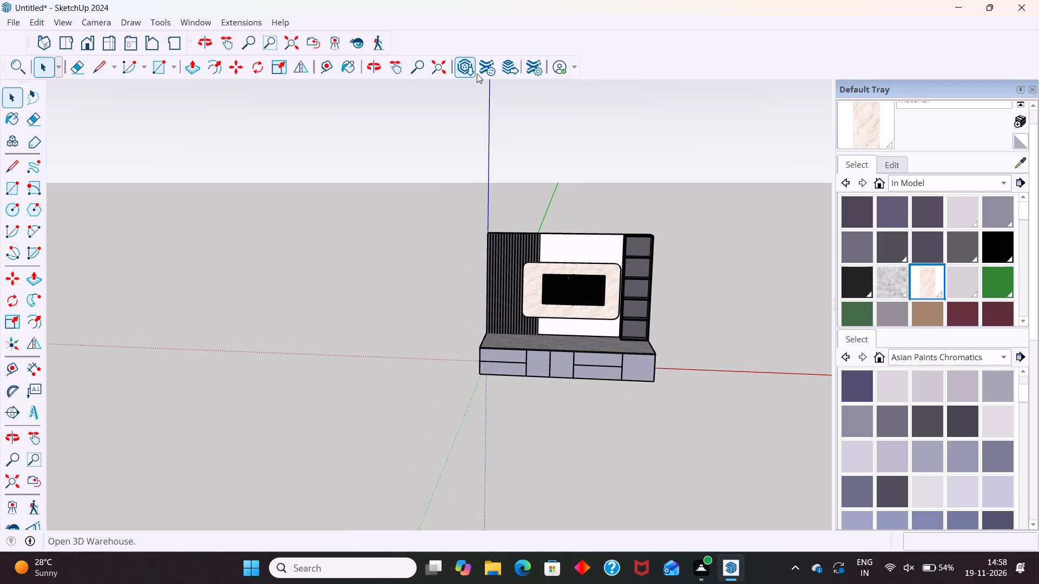
click(465, 66)
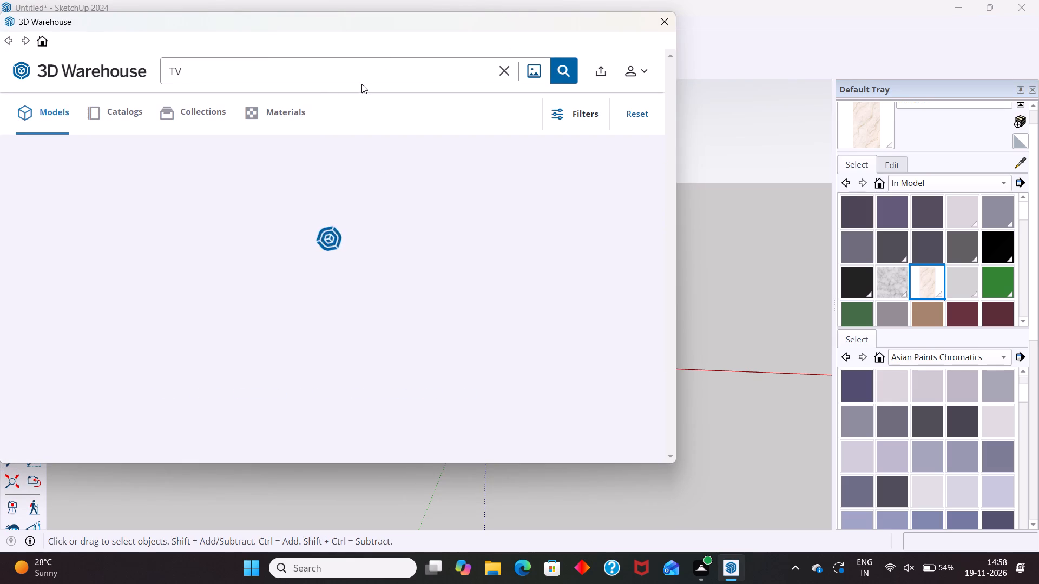
click(369, 74)
key(BackSpace)
key(BackSpace)
key(BackSpace)
key(BackSpace)
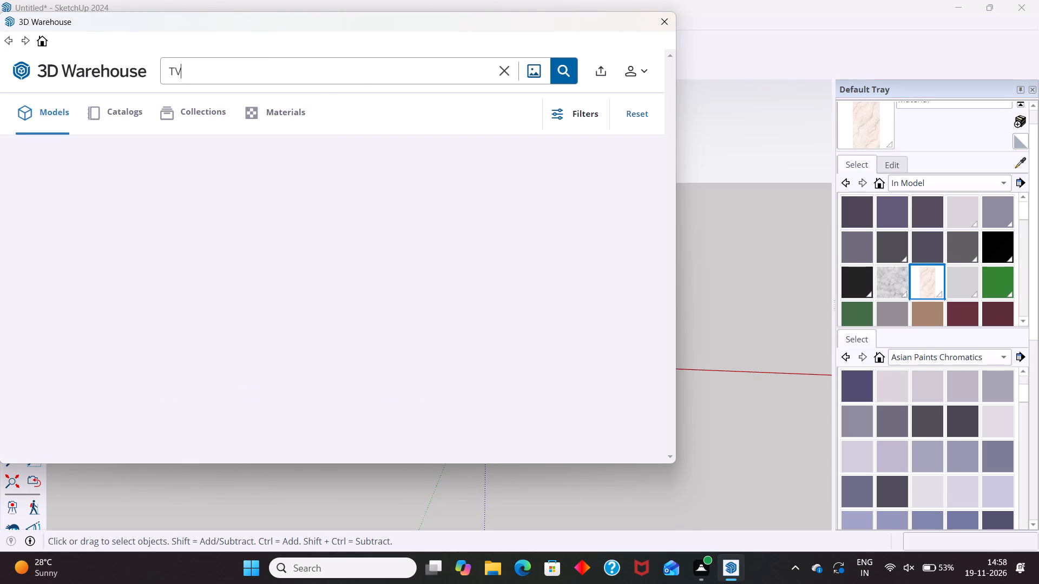
click(375, 69)
text(CLOCK)
key(Return)
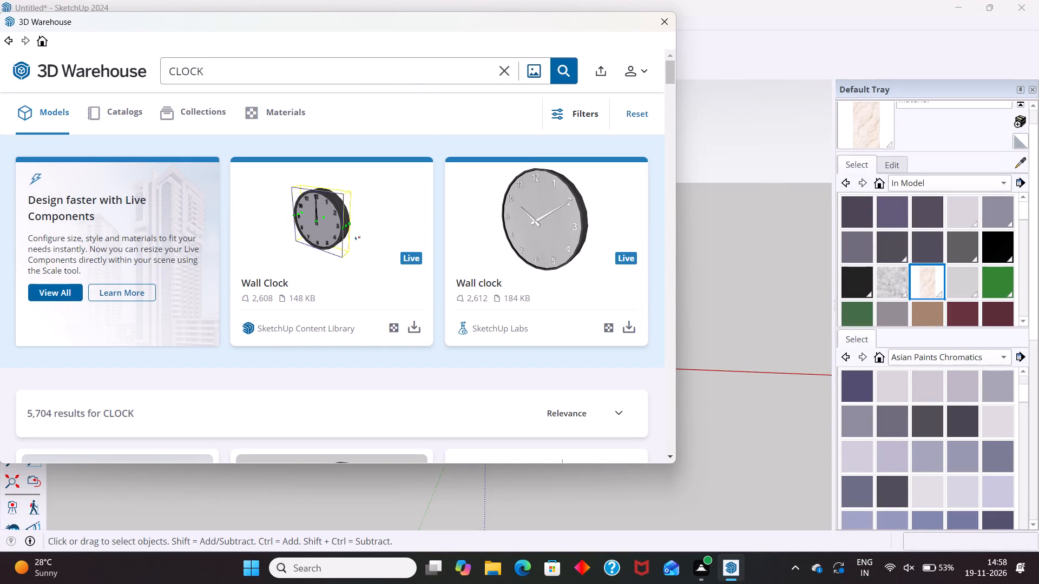
Browse the clock search results for a wall clock that suits the wall unit.
scroll(390, 254, down, 3)
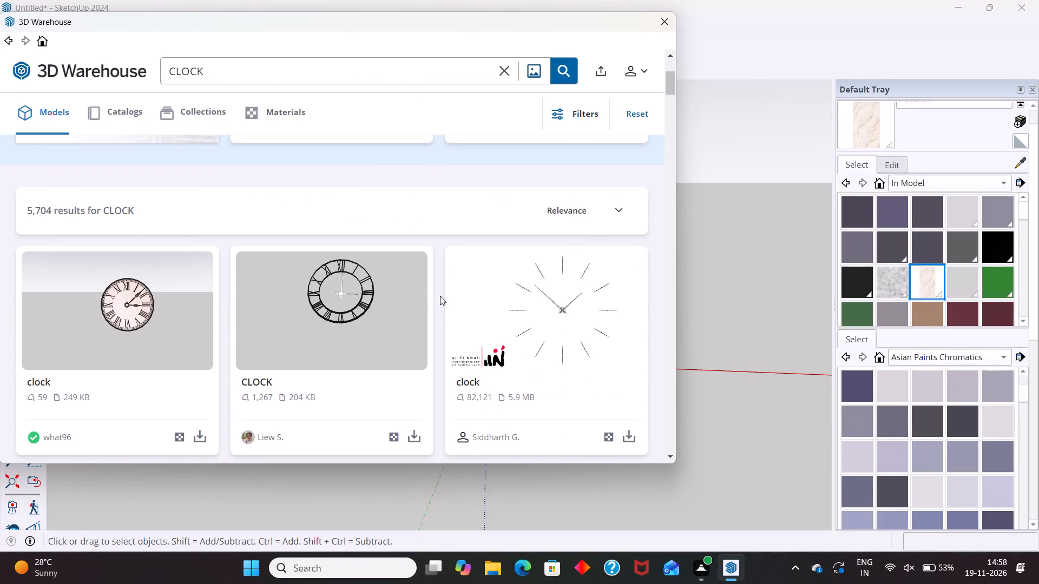
scroll(474, 301, down, 5)
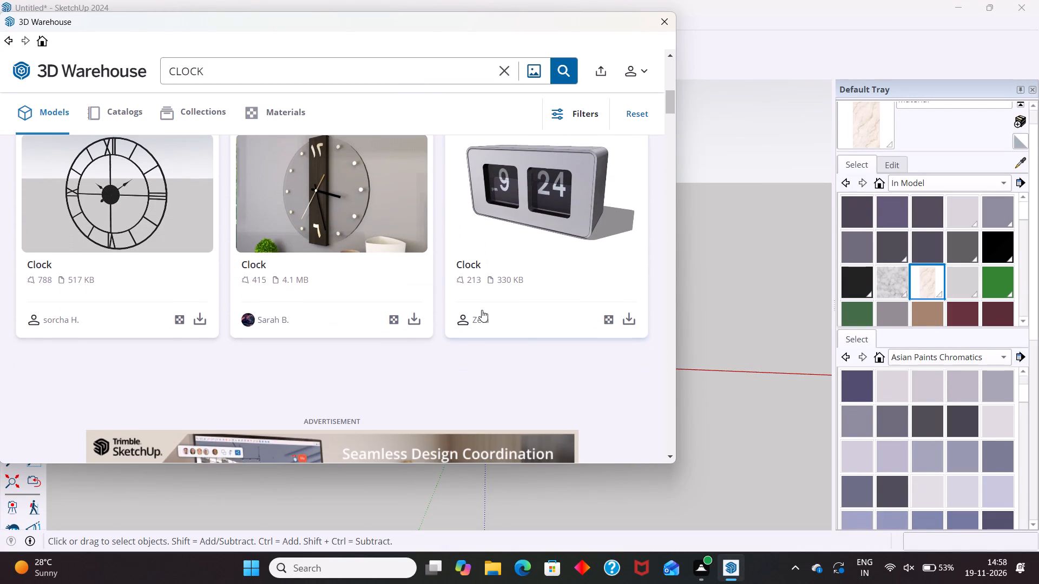
scroll(482, 310, down, 7)
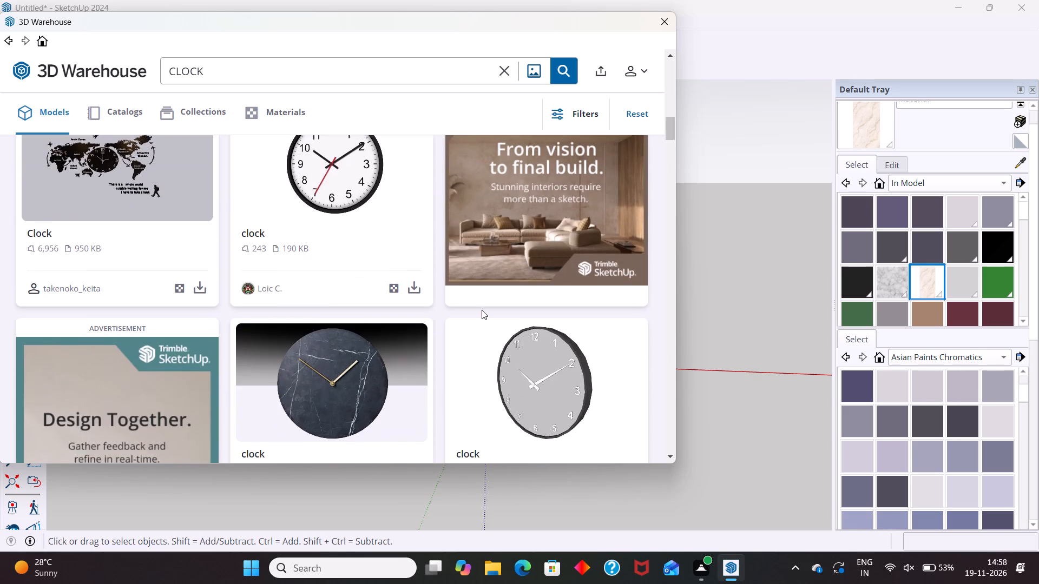
scroll(483, 308, down, 6)
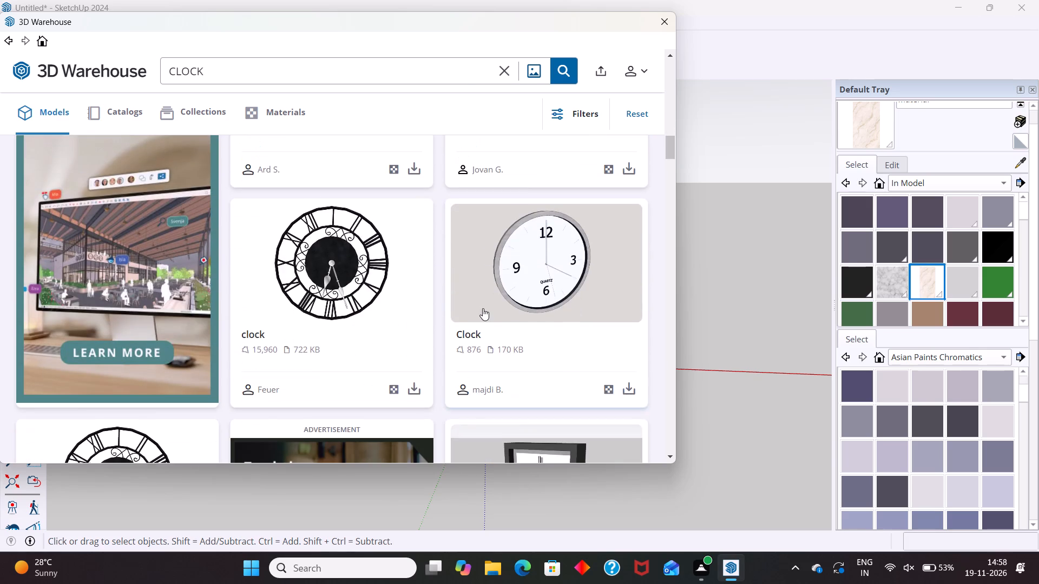
scroll(483, 308, down, 7)
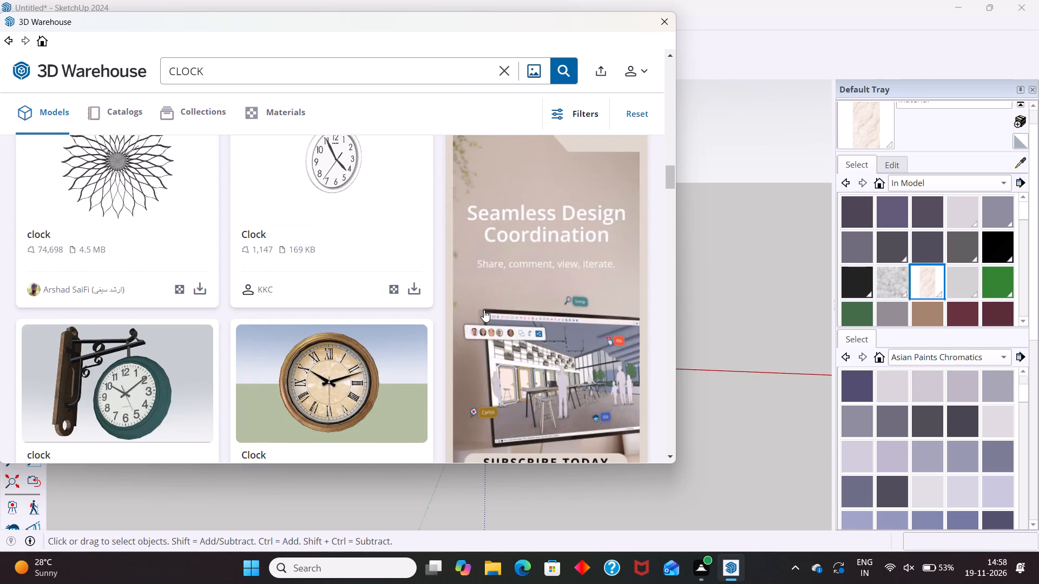
scroll(484, 310, down, 10)
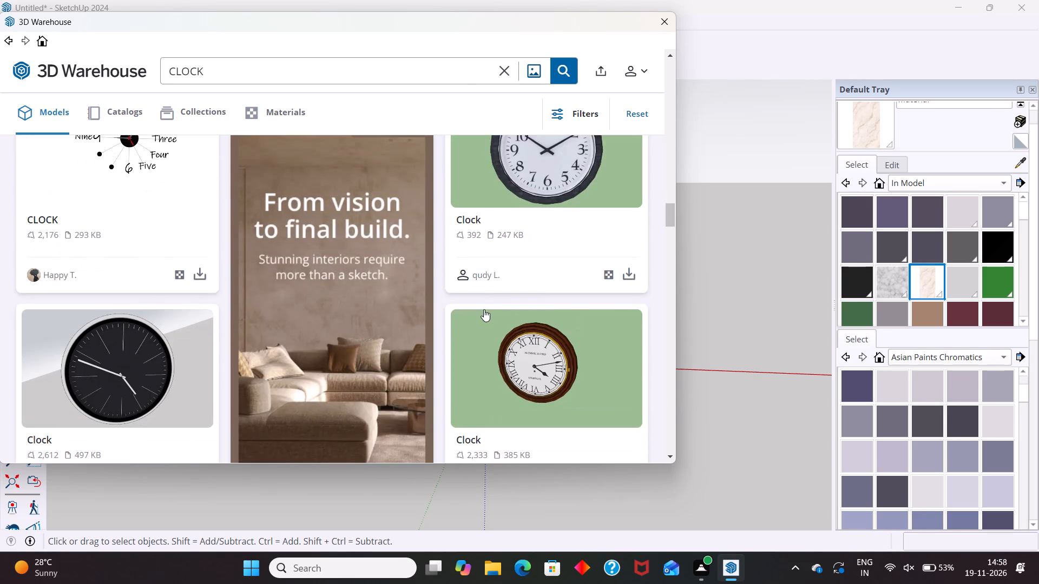
scroll(484, 309, down, 15)
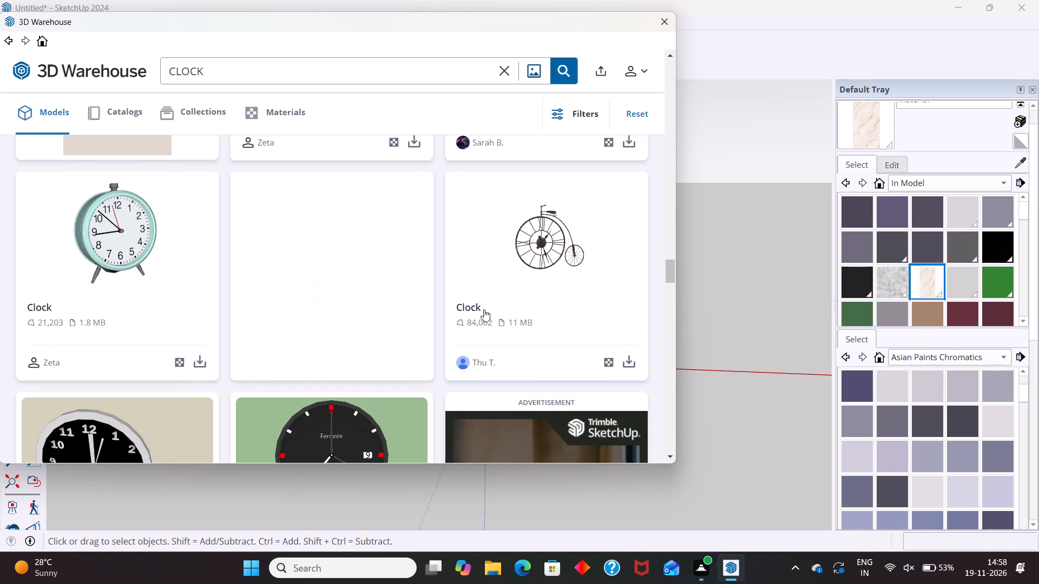
scroll(484, 309, down, 10)
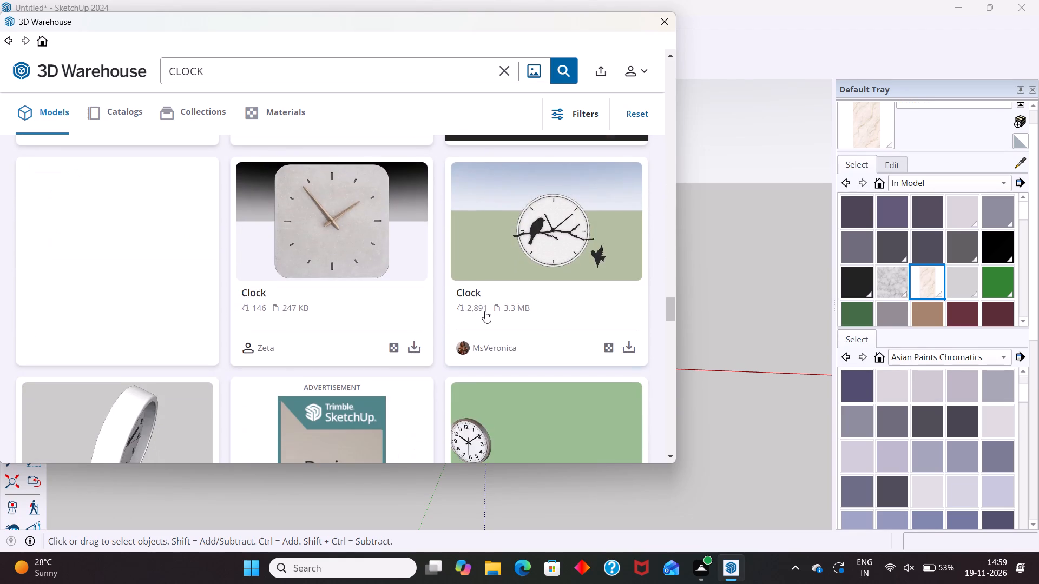
scroll(485, 311, down, 8)
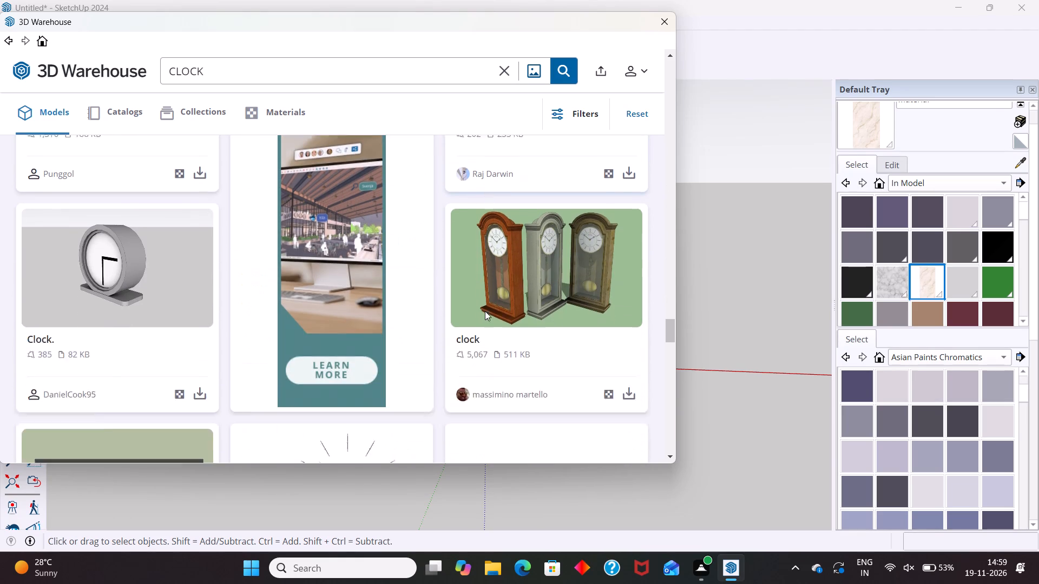
scroll(485, 311, down, 9)
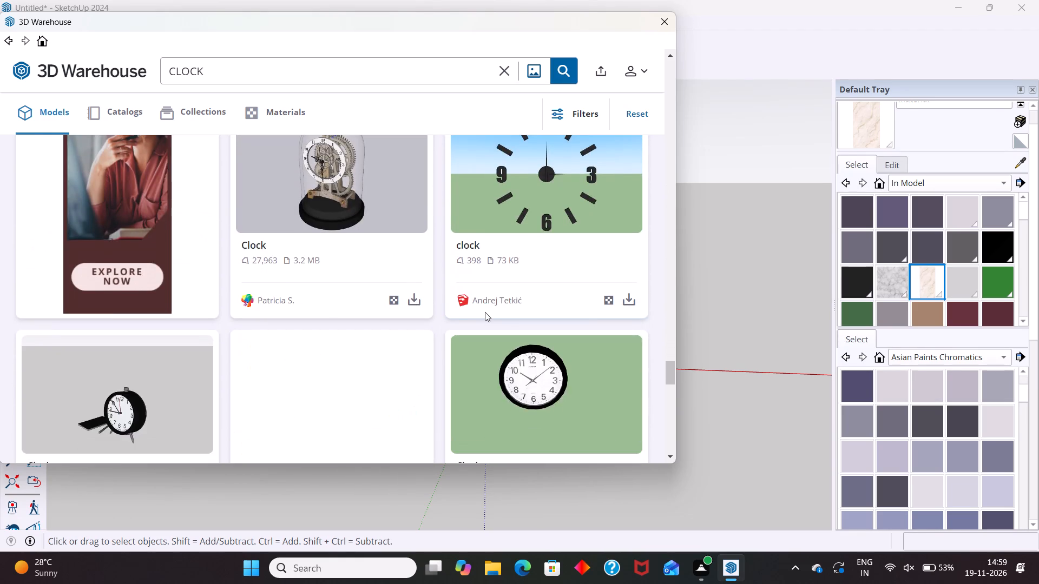
scroll(485, 312, up, 20)
scroll(485, 312, up, 20)
scroll(485, 312, up, 7)
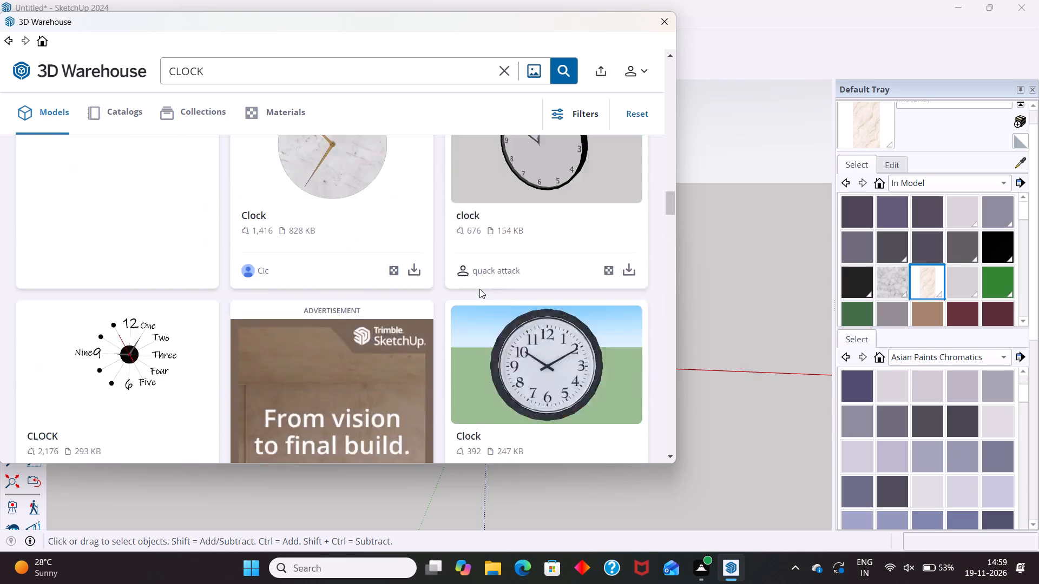
scroll(479, 289, up, 14)
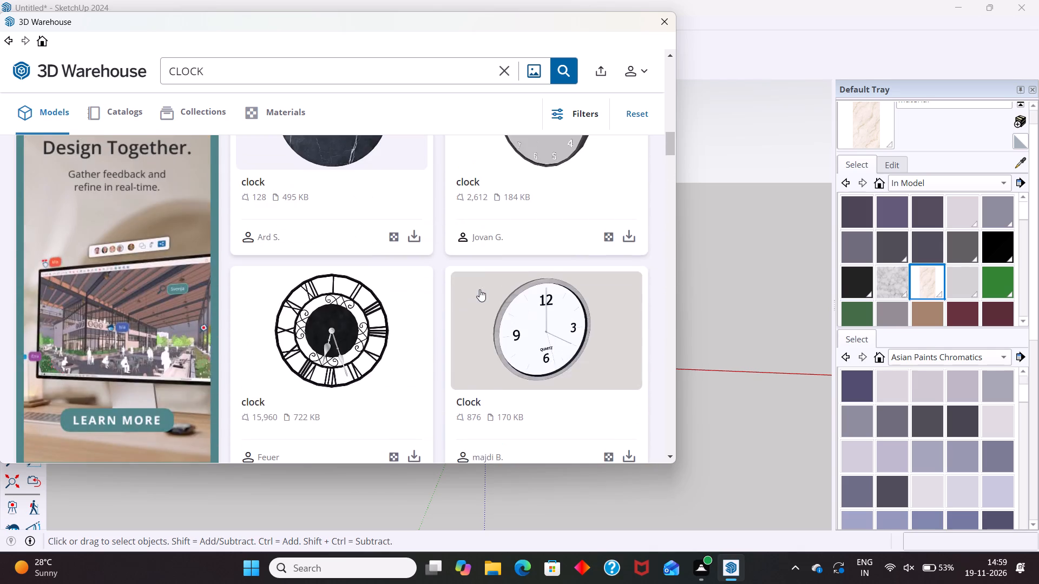
scroll(479, 289, up, 6)
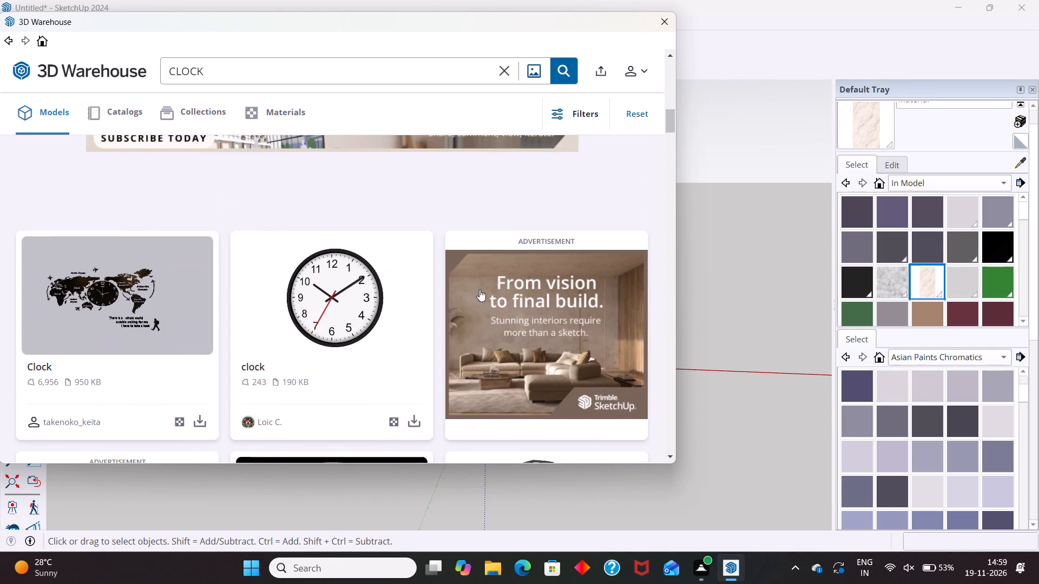
scroll(479, 289, up, 5)
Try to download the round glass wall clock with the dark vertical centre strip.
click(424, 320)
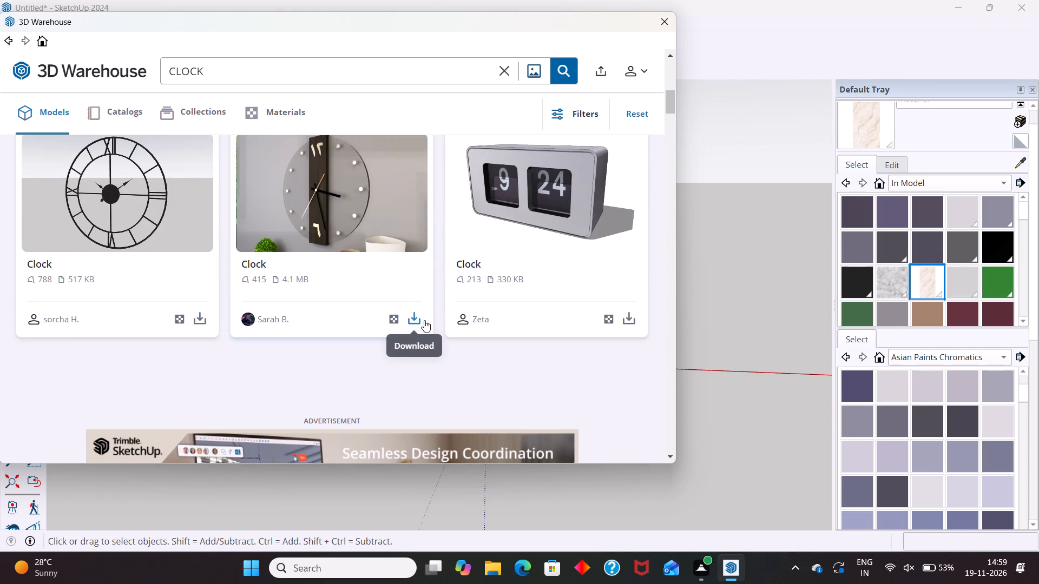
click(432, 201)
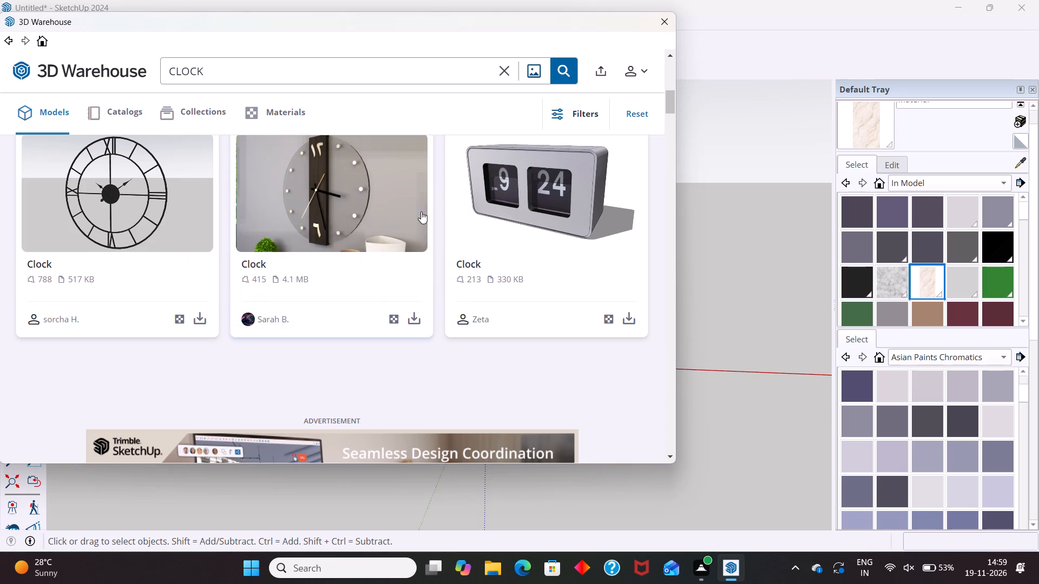
Compare more wall clock designs in the clock search results.
scroll(504, 318, down, 1)
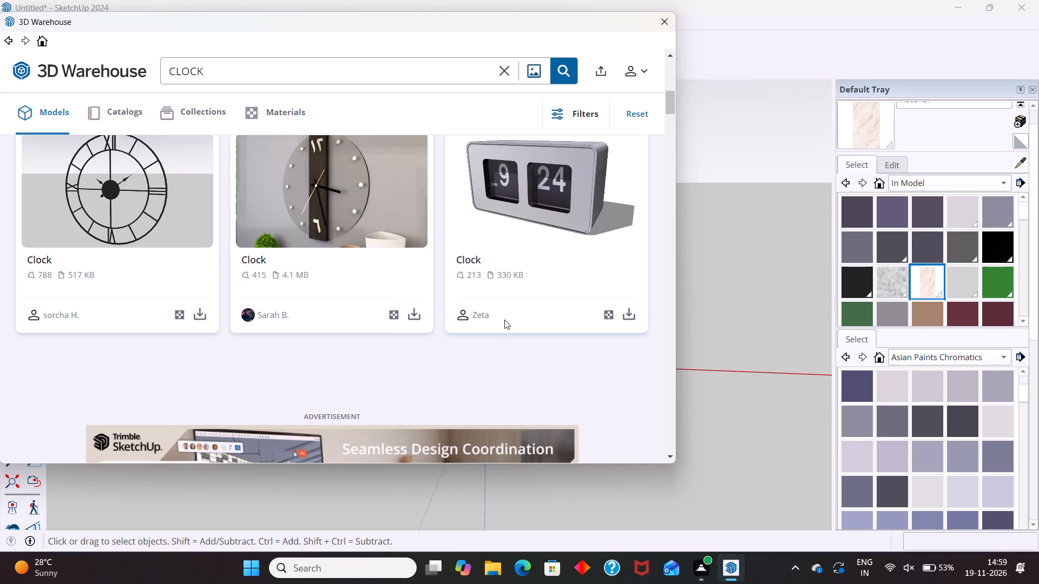
scroll(504, 320, down, 3)
scroll(504, 320, up, 12)
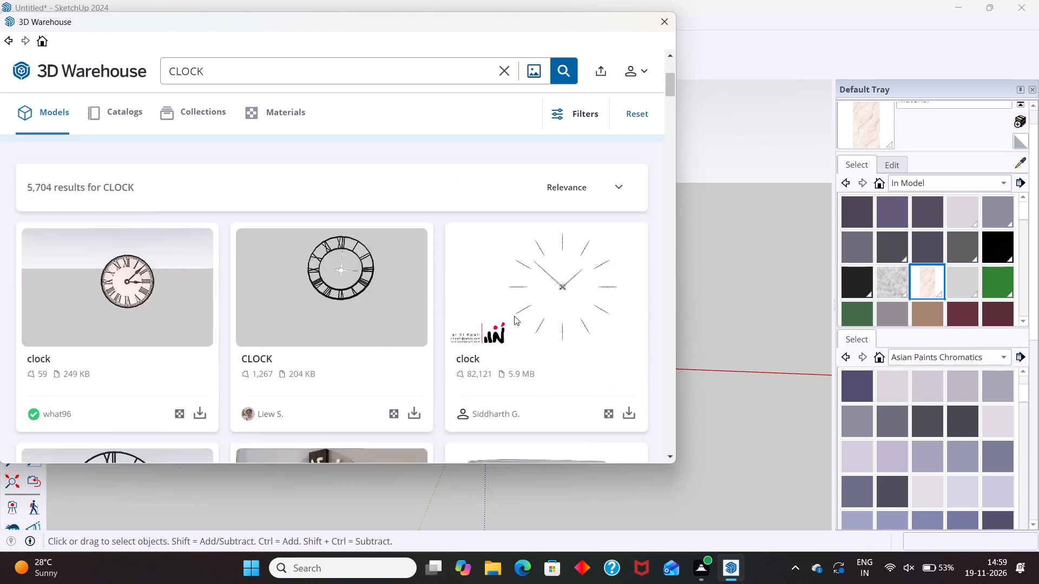
scroll(514, 316, down, 4)
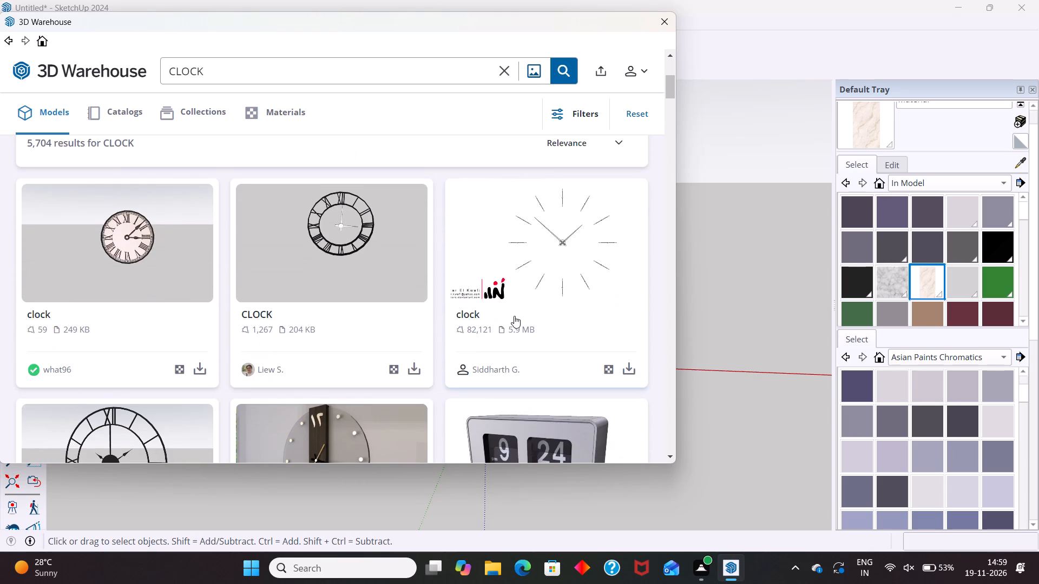
scroll(515, 316, down, 17)
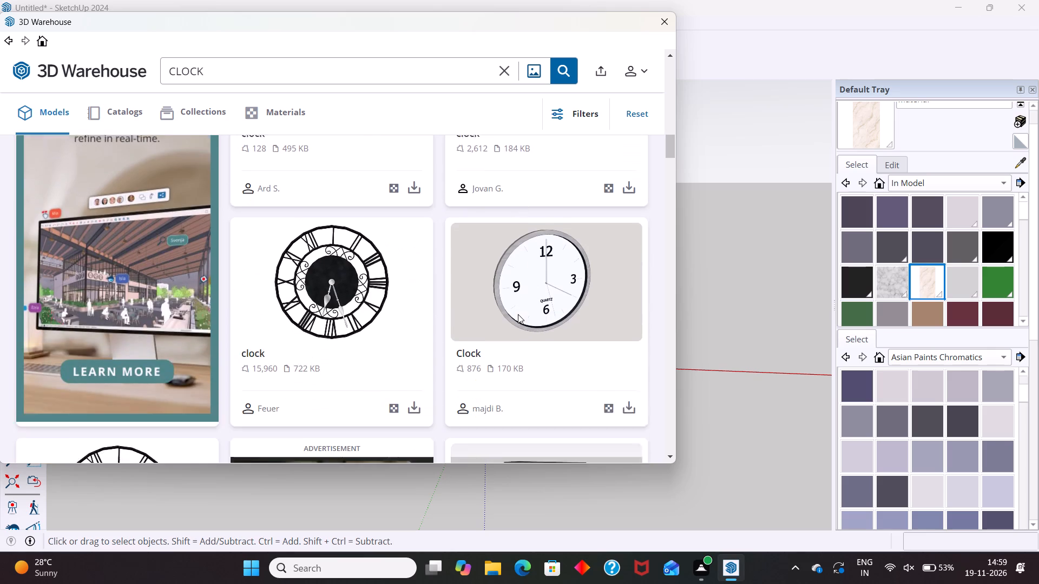
scroll(517, 314, down, 3)
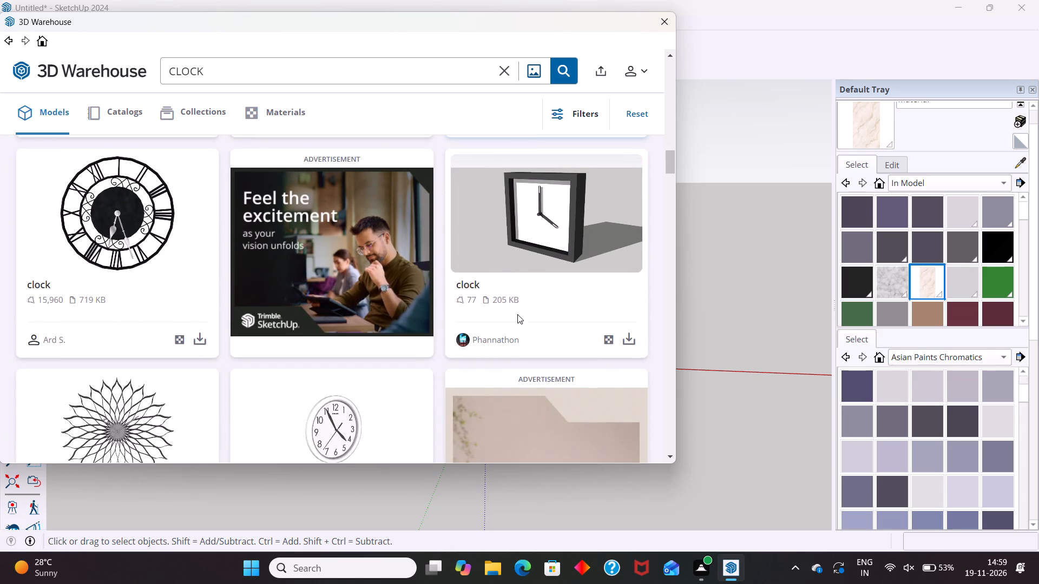
scroll(517, 314, down, 3)
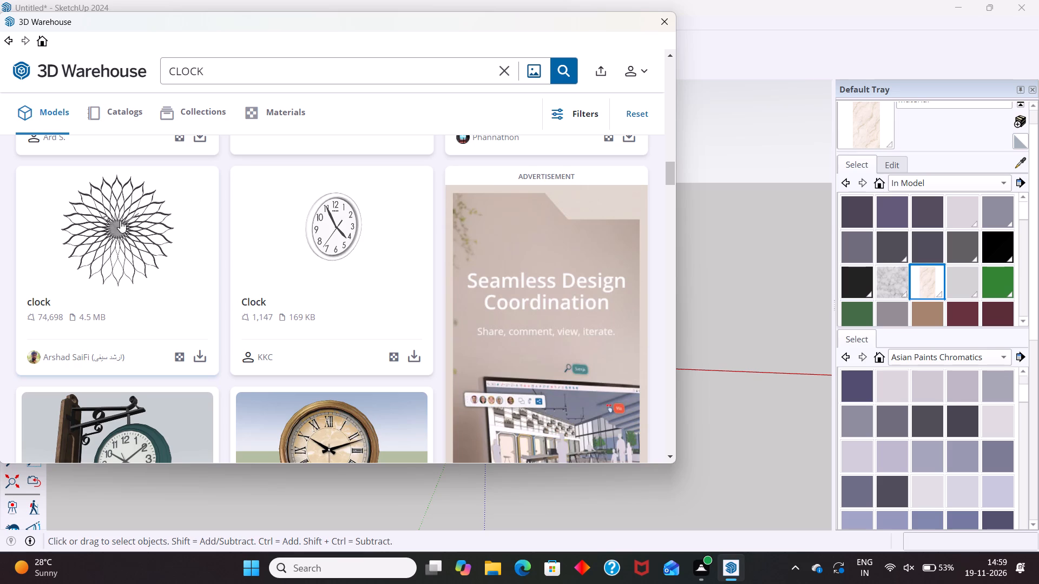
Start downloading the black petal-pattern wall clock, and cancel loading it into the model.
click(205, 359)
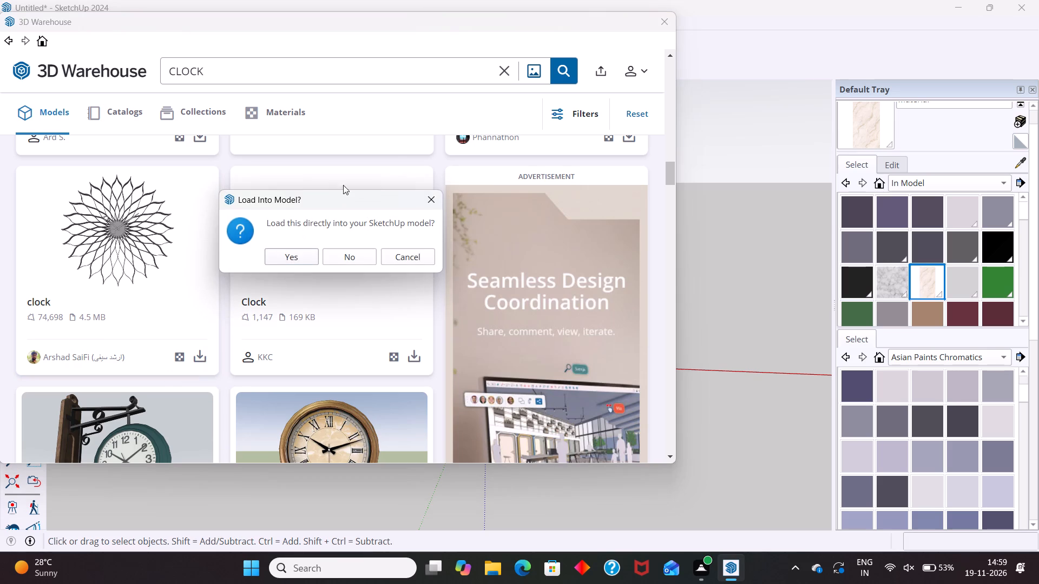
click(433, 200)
Continue examining the clock search results for another wall clock design that suits the wall unit.
scroll(385, 302, down, 4)
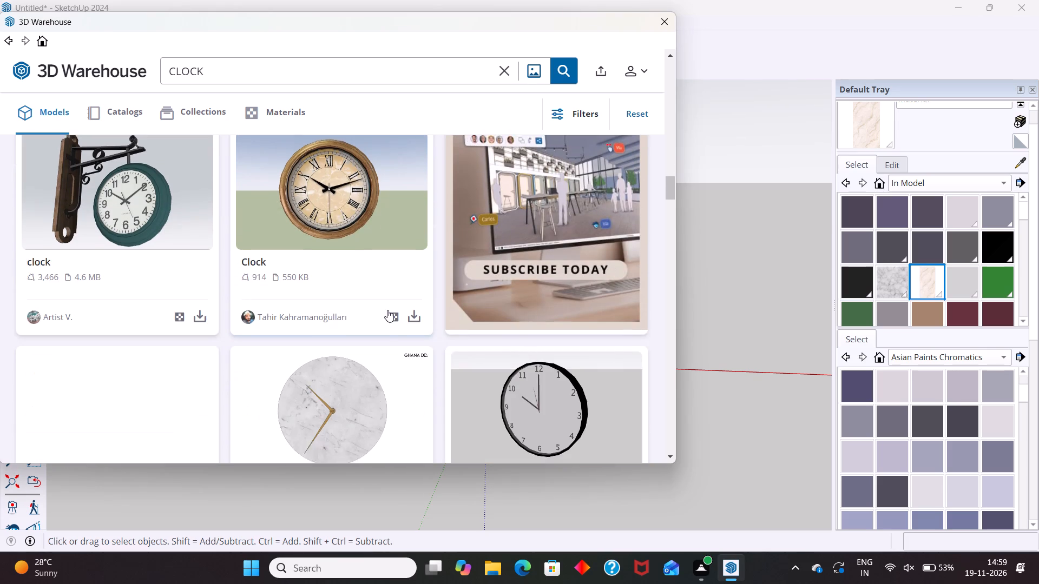
scroll(523, 332, down, 2)
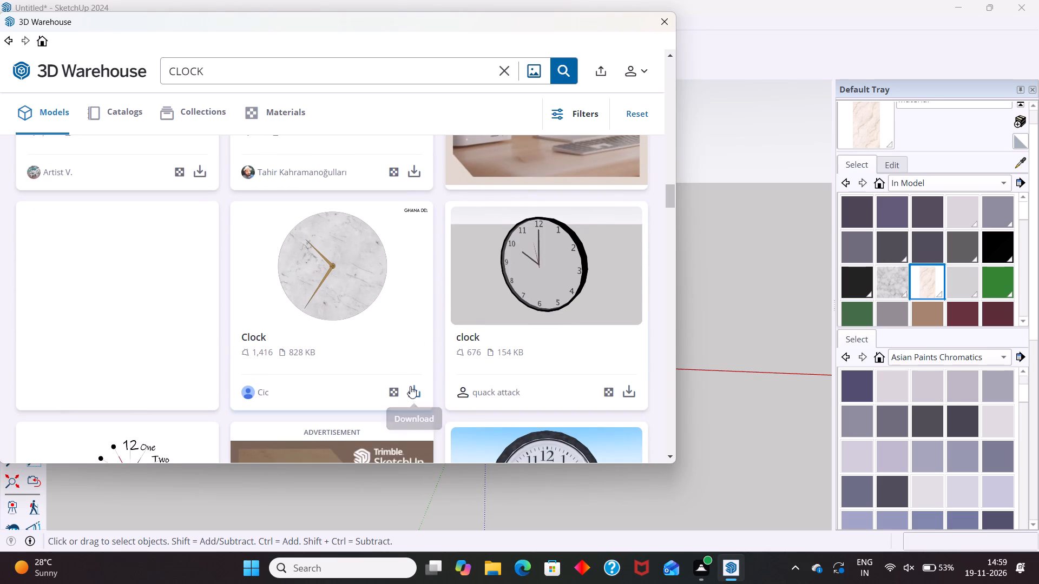
scroll(439, 371, down, 3)
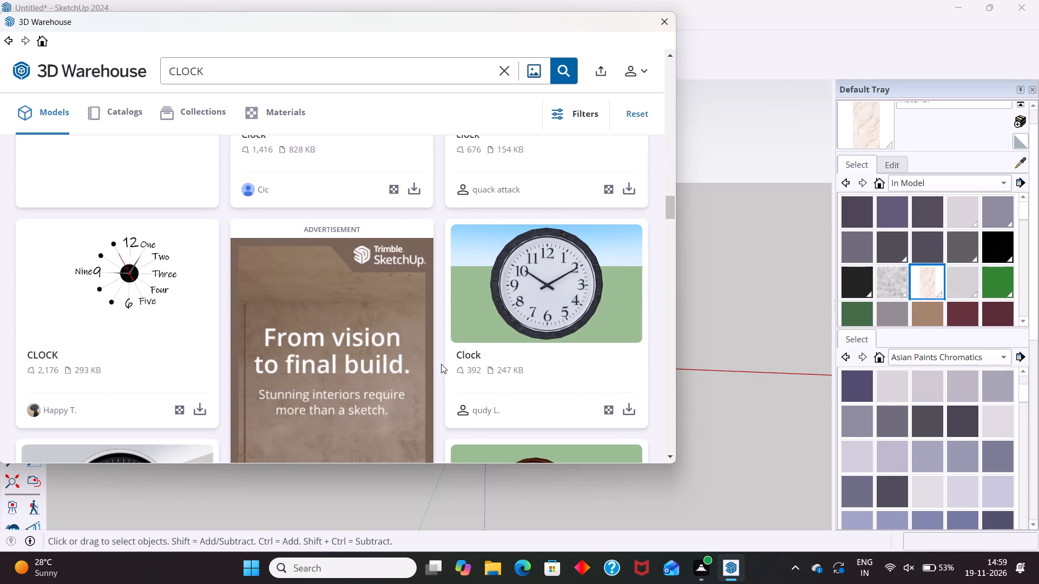
scroll(423, 280, down, 2)
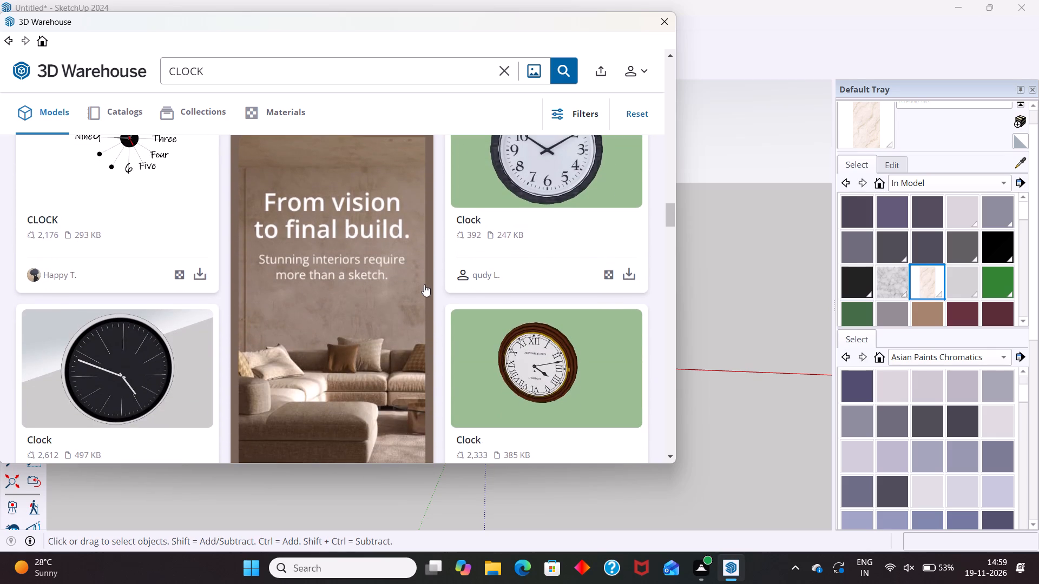
scroll(424, 284, down, 7)
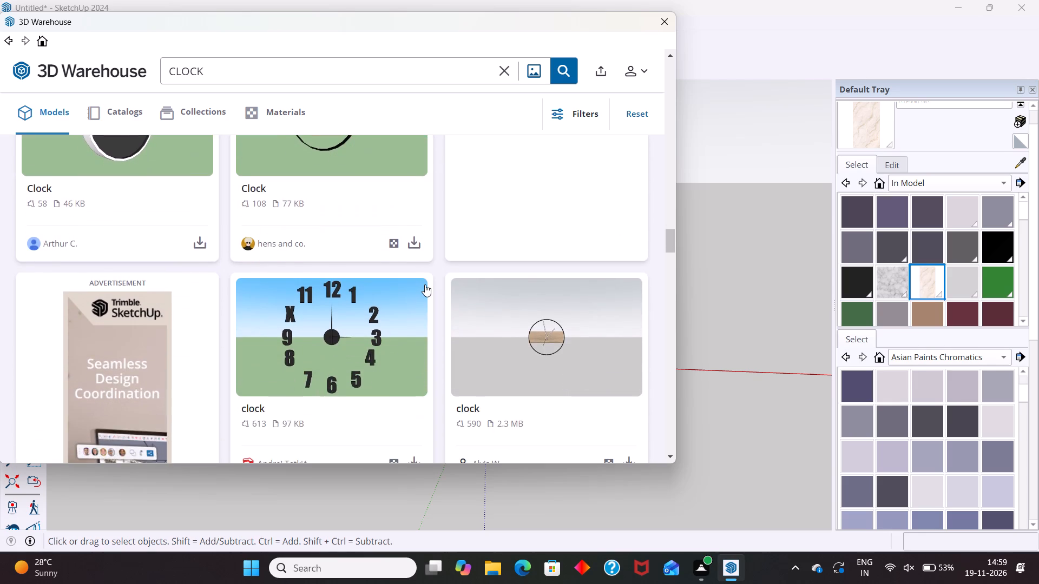
scroll(425, 284, down, 4)
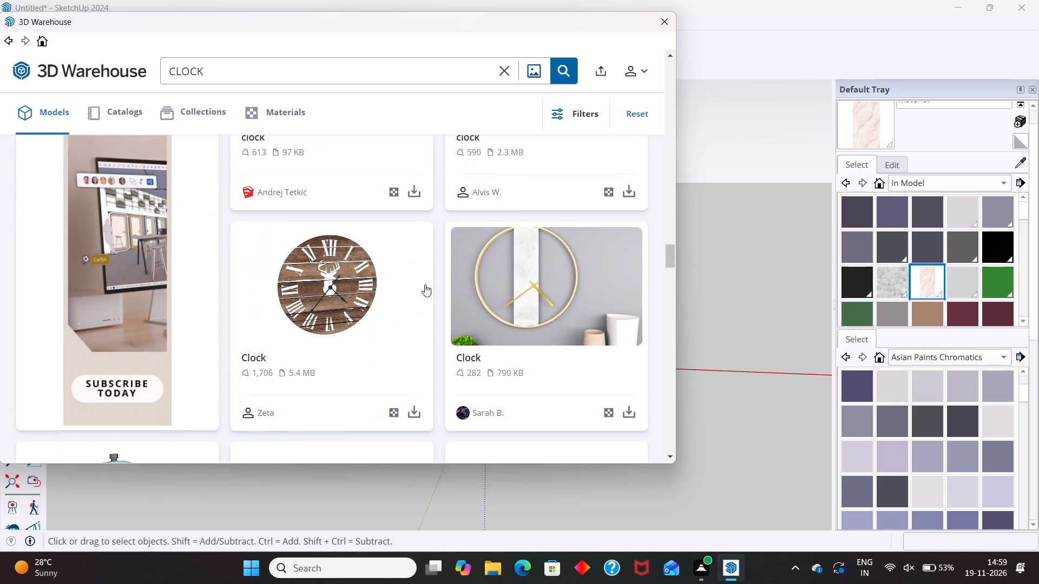
scroll(425, 284, down, 3)
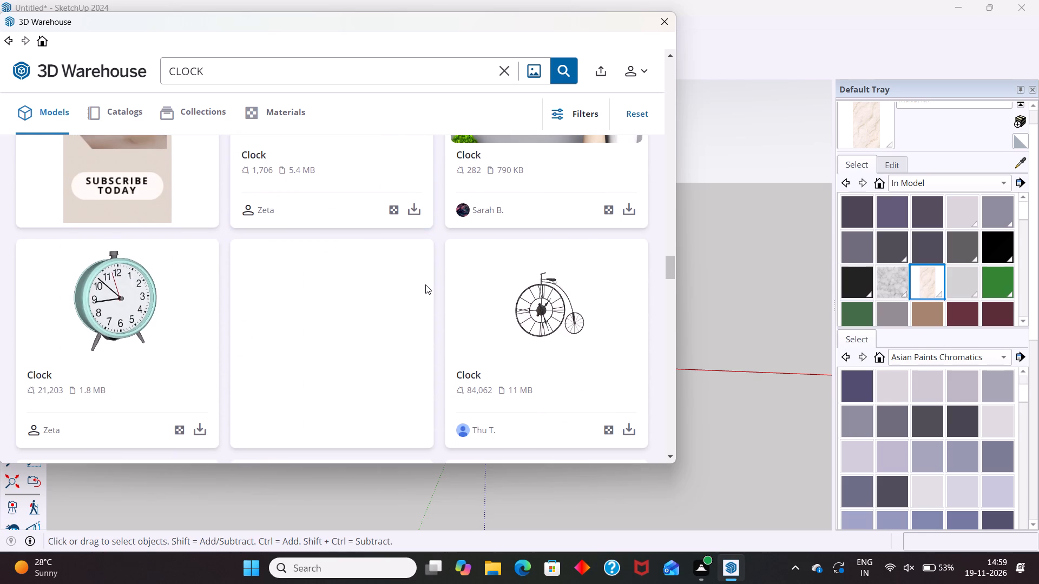
scroll(533, 253, up, 3)
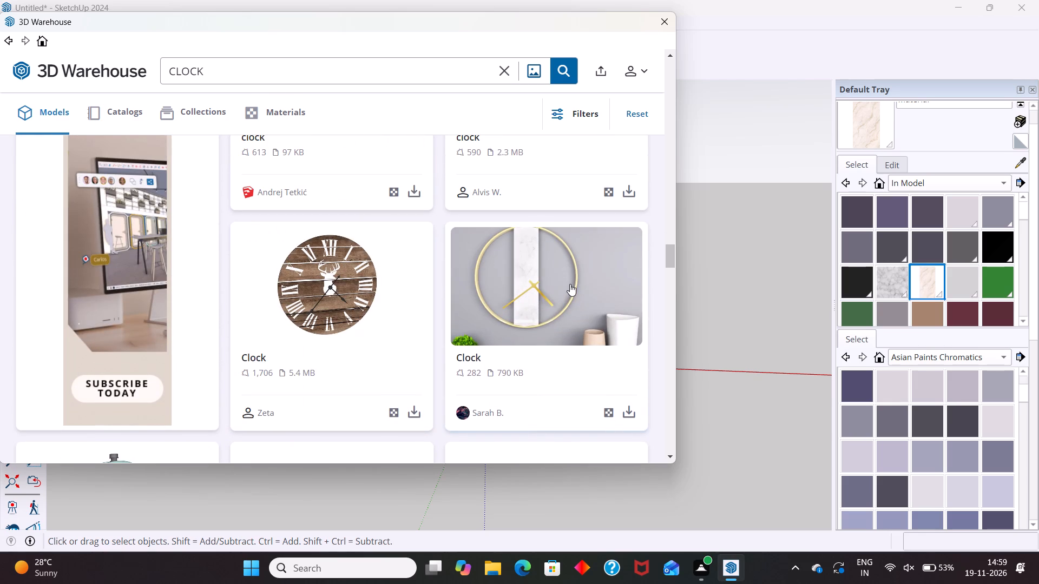
scroll(570, 284, down, 9)
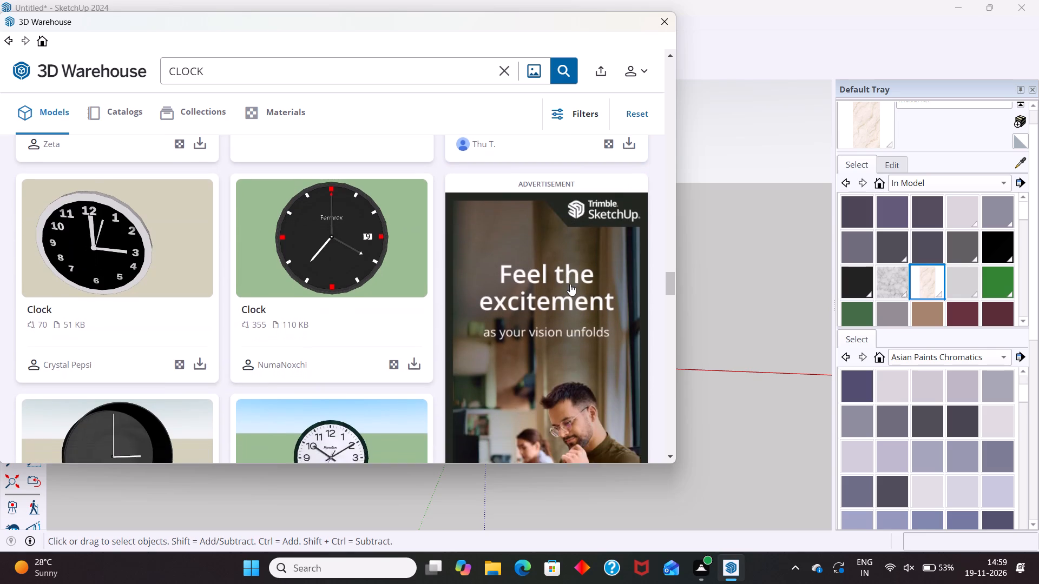
scroll(570, 284, down, 4)
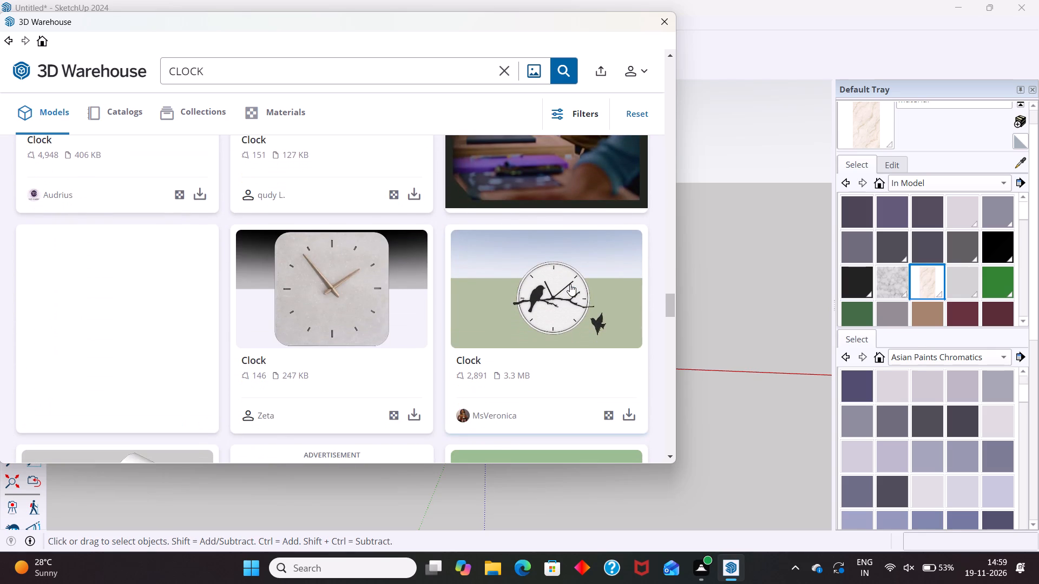
scroll(570, 284, down, 3)
scroll(570, 284, up, 3)
scroll(570, 284, down, 12)
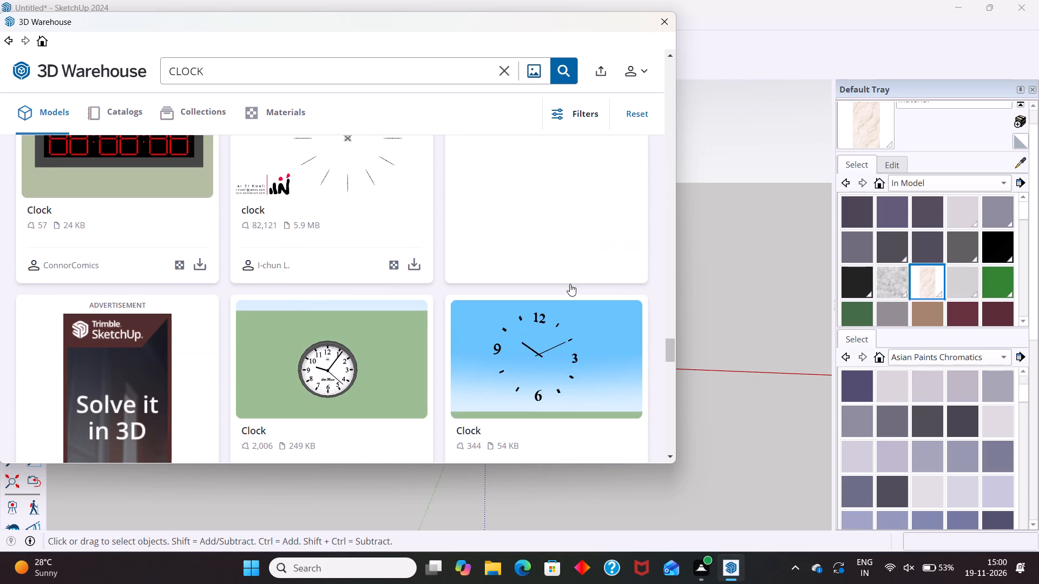
scroll(570, 281, down, 6)
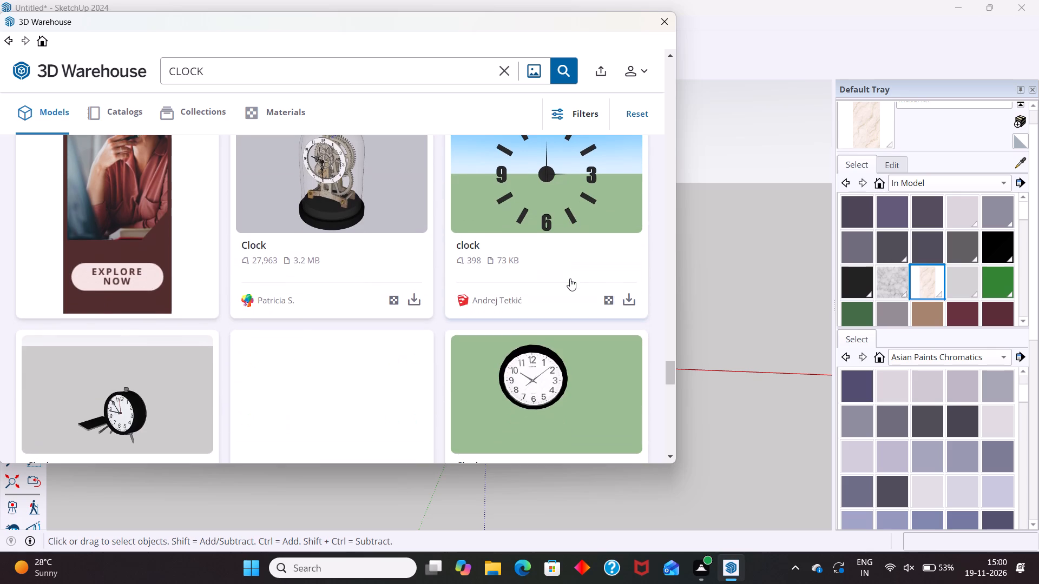
scroll(550, 280, down, 5)
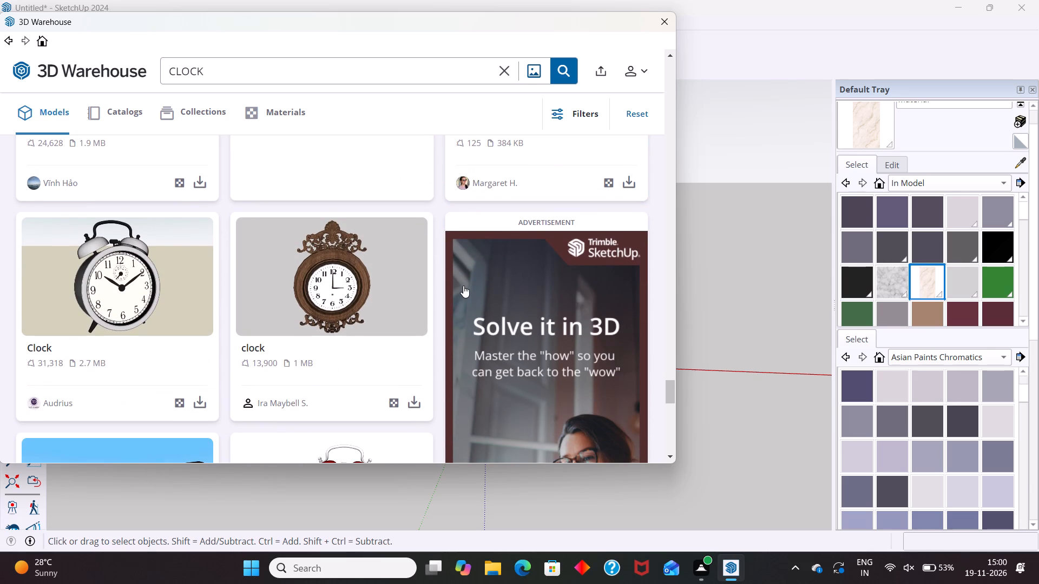
scroll(463, 286, down, 9)
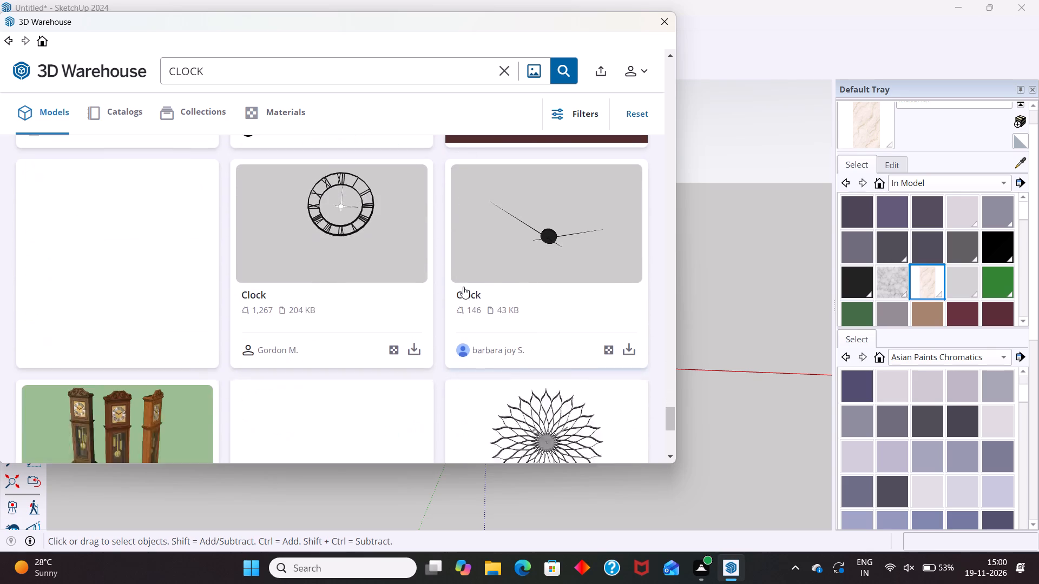
scroll(464, 286, down, 5)
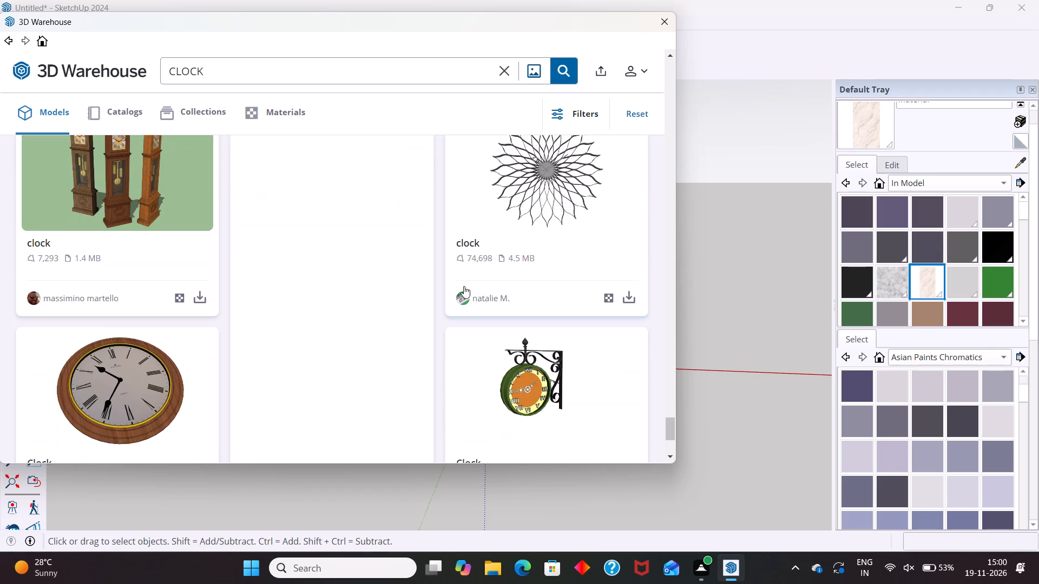
scroll(464, 286, down, 5)
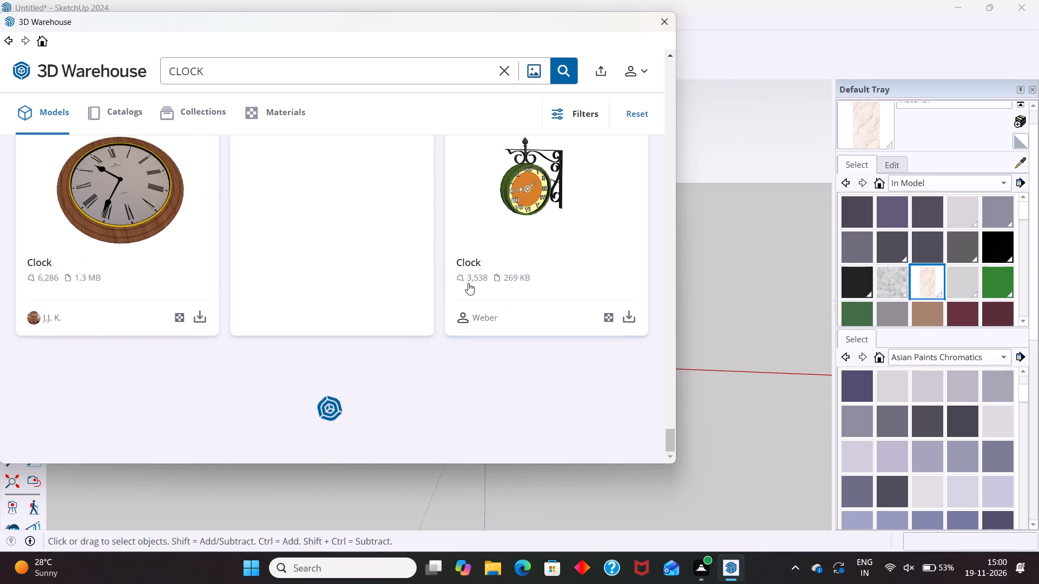
scroll(469, 283, down, 3)
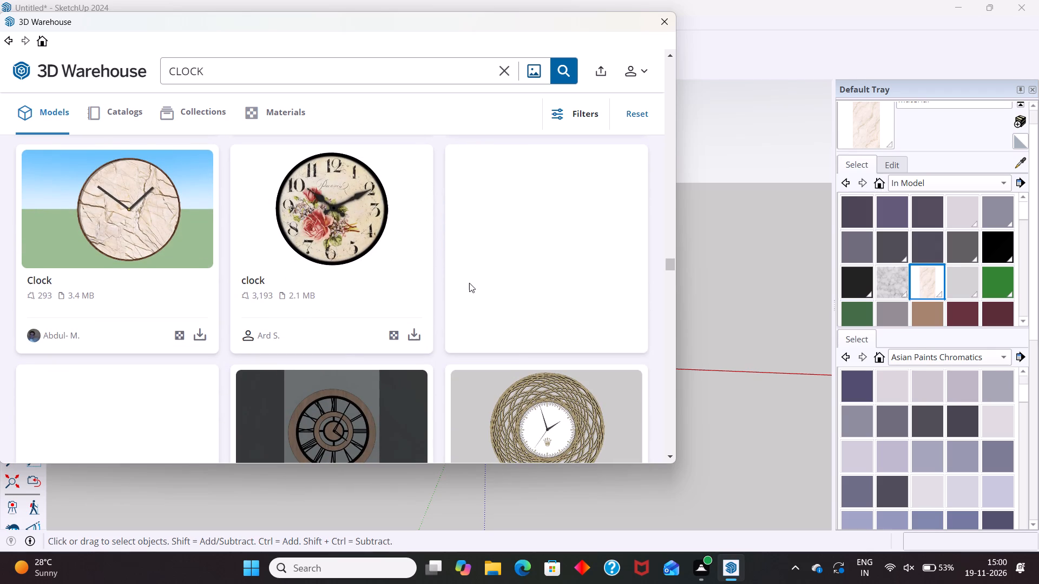
scroll(471, 281, down, 3)
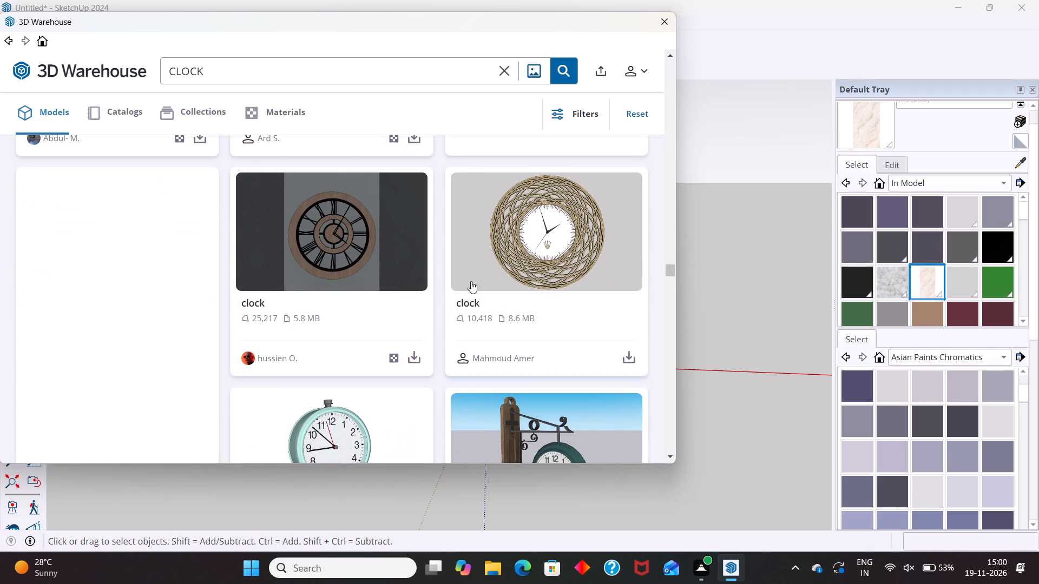
scroll(424, 274, down, 4)
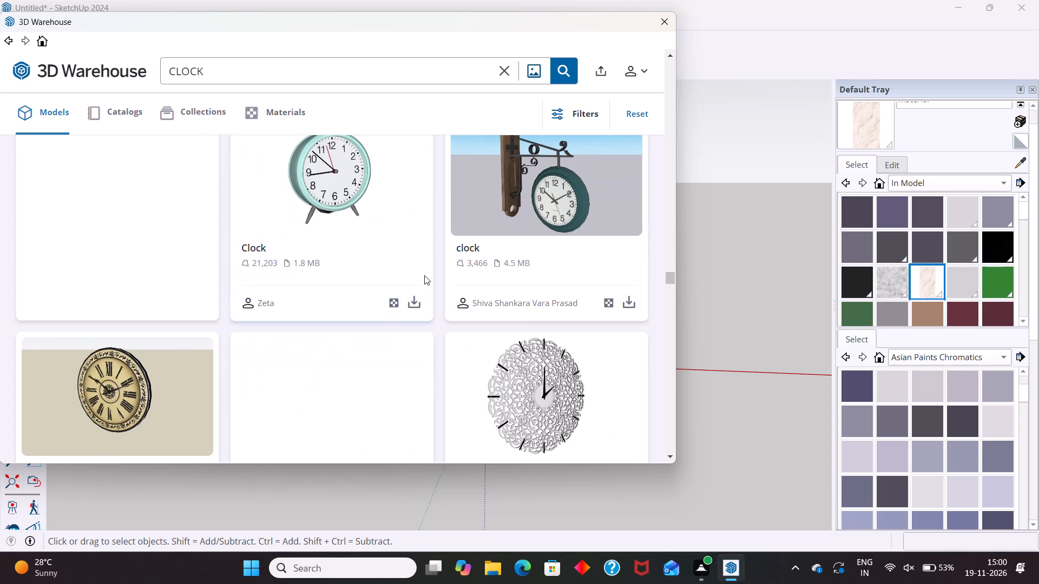
scroll(424, 275, down, 3)
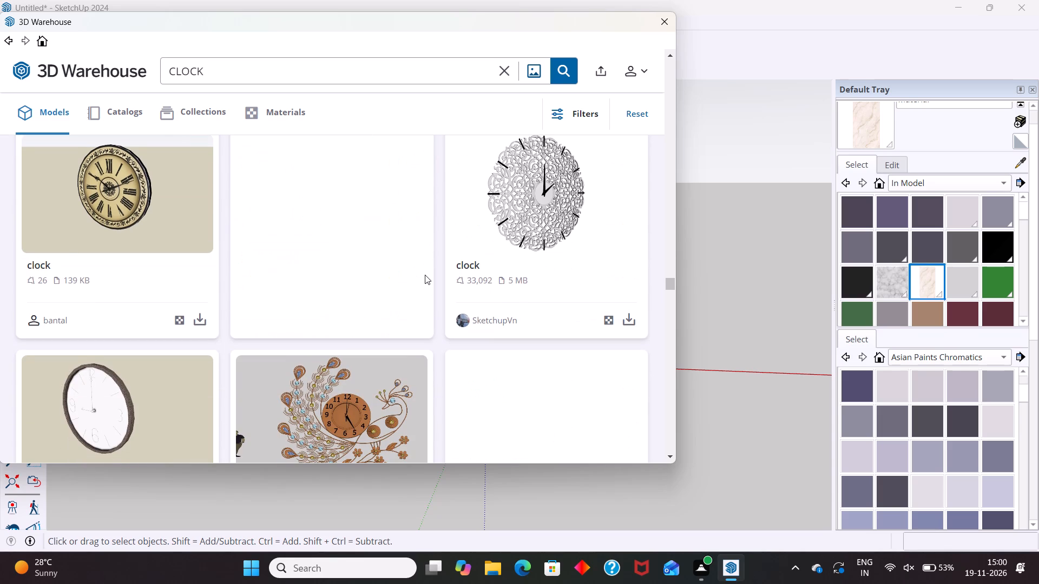
scroll(425, 275, down, 4)
scroll(425, 275, up, 2)
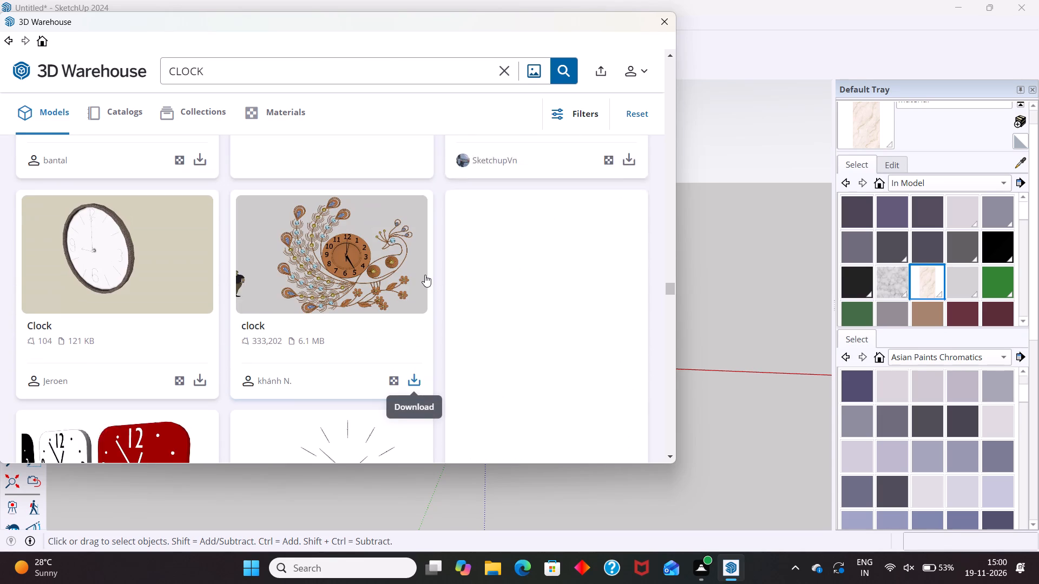
scroll(425, 275, down, 3)
scroll(425, 275, up, 2)
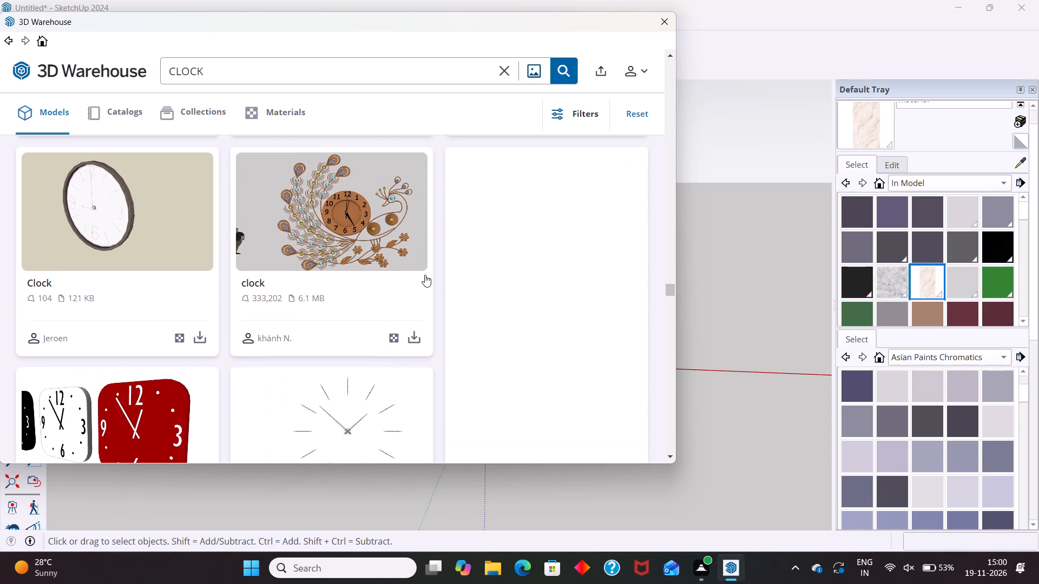
Request the black-rimmed, white-faced round clock and unlock more downloads through the promotional video, declining the subscription.
scroll(401, 289, up, 18)
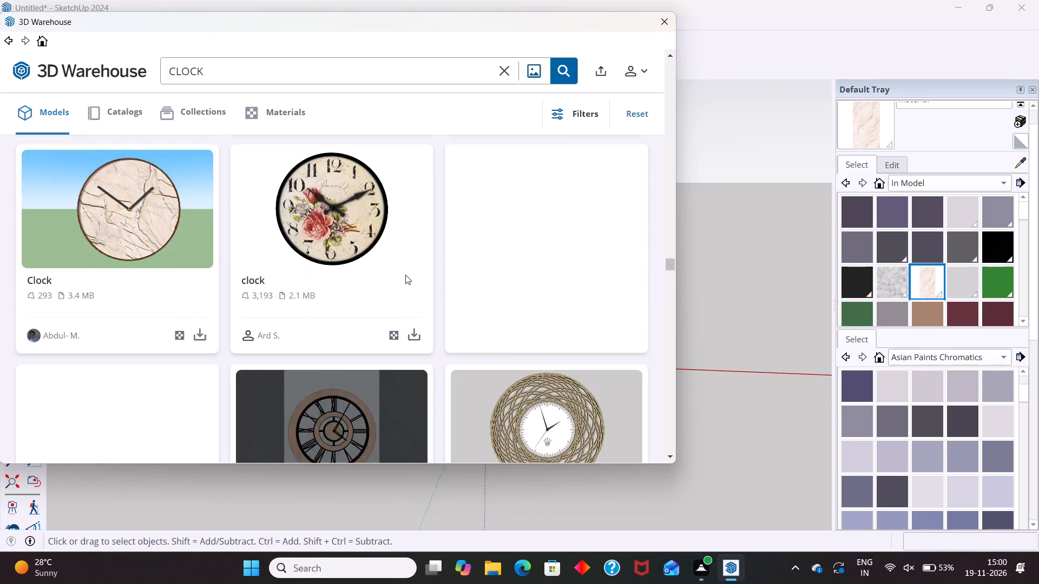
scroll(405, 275, up, 20)
scroll(405, 275, up, 20)
scroll(405, 275, up, 3)
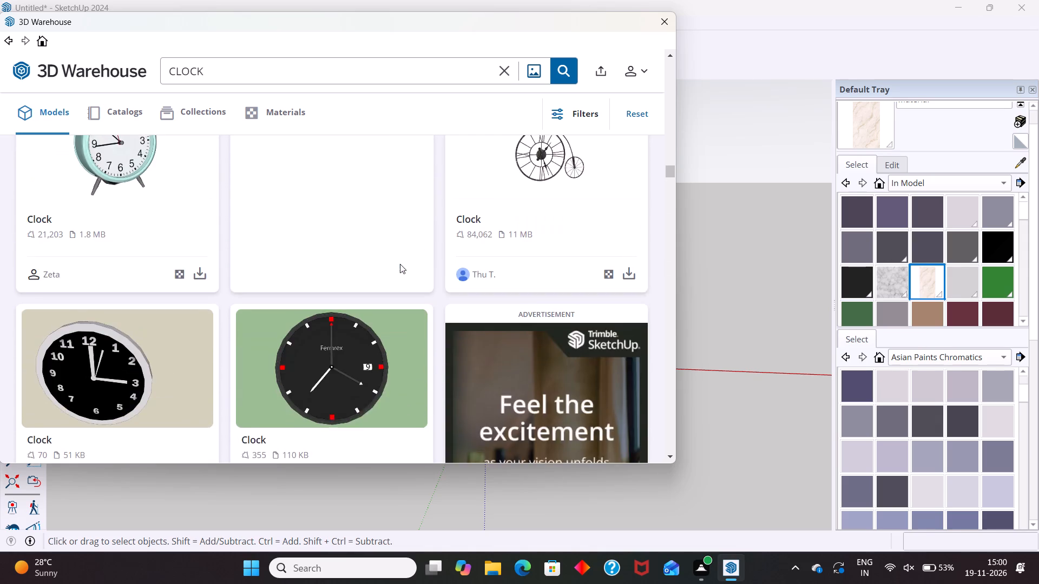
scroll(400, 264, up, 3)
scroll(400, 264, down, 8)
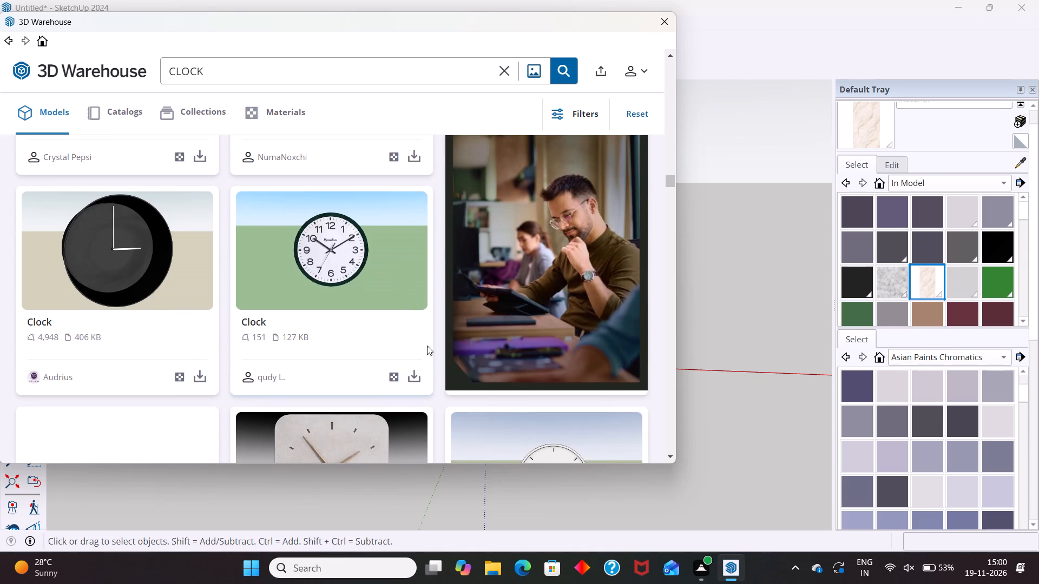
click(409, 375)
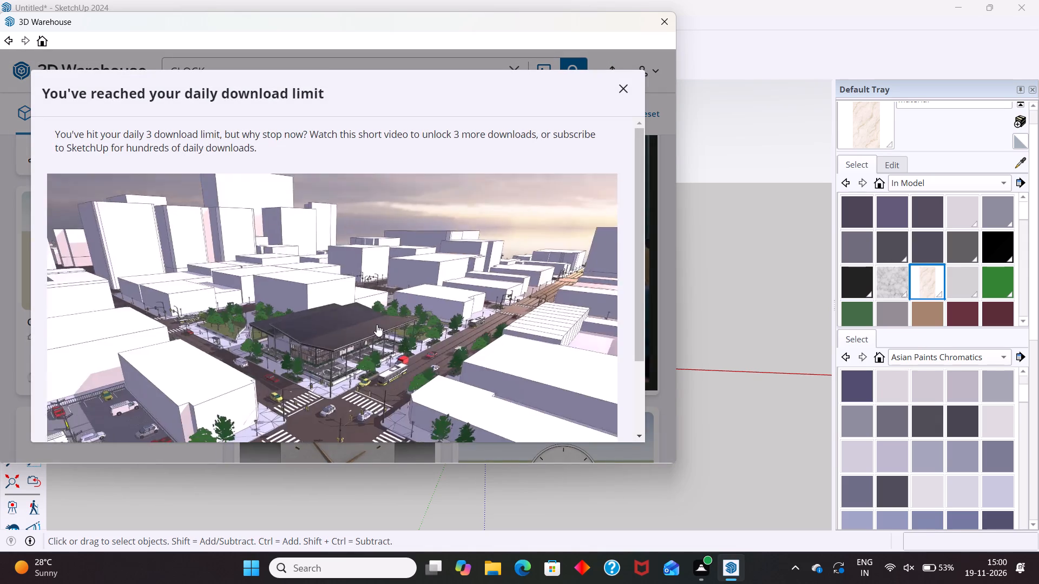
scroll(500, 306, down, 5)
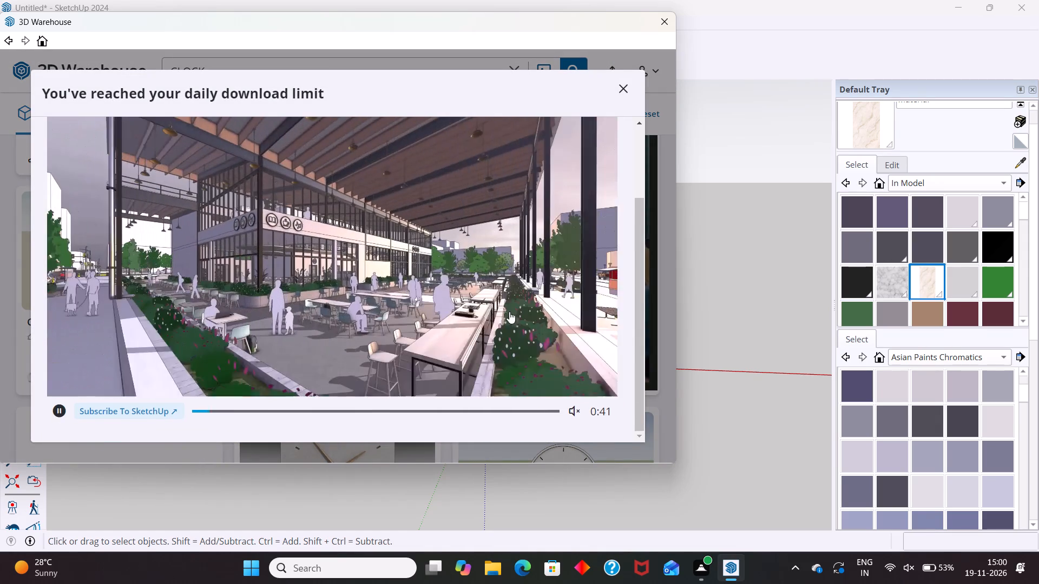
scroll(556, 326, down, 4)
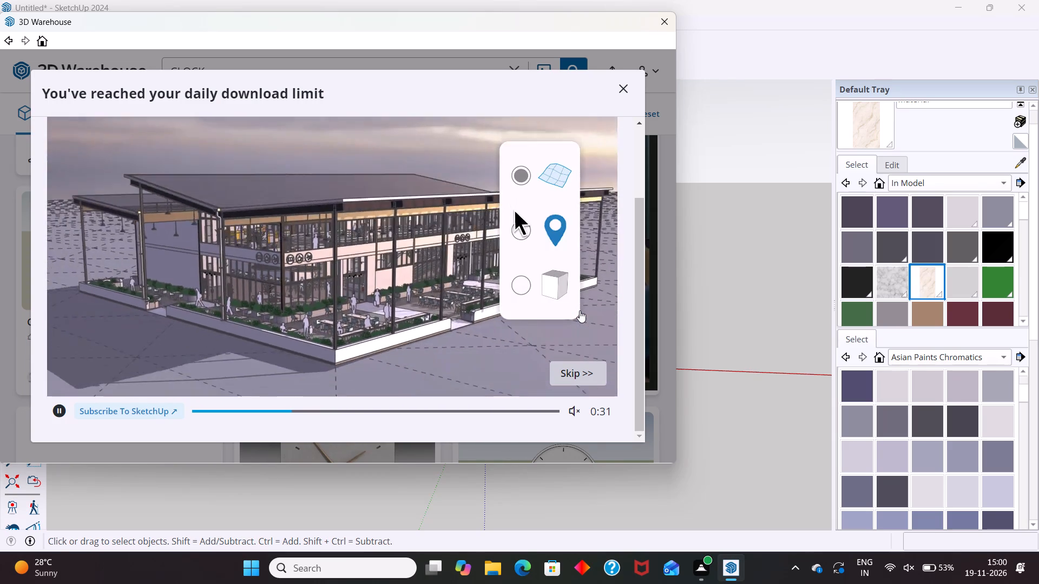
click(582, 368)
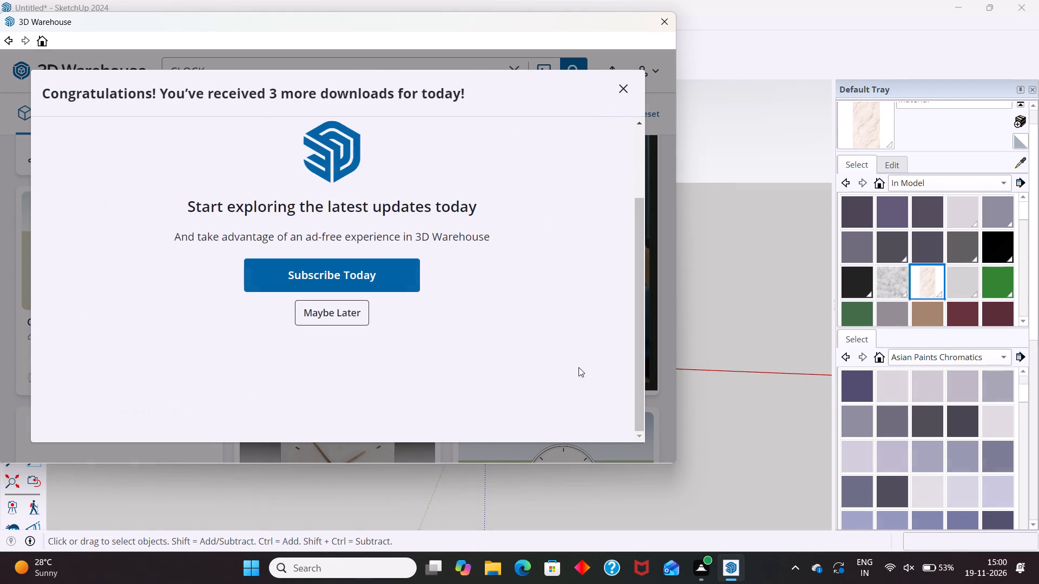
click(347, 315)
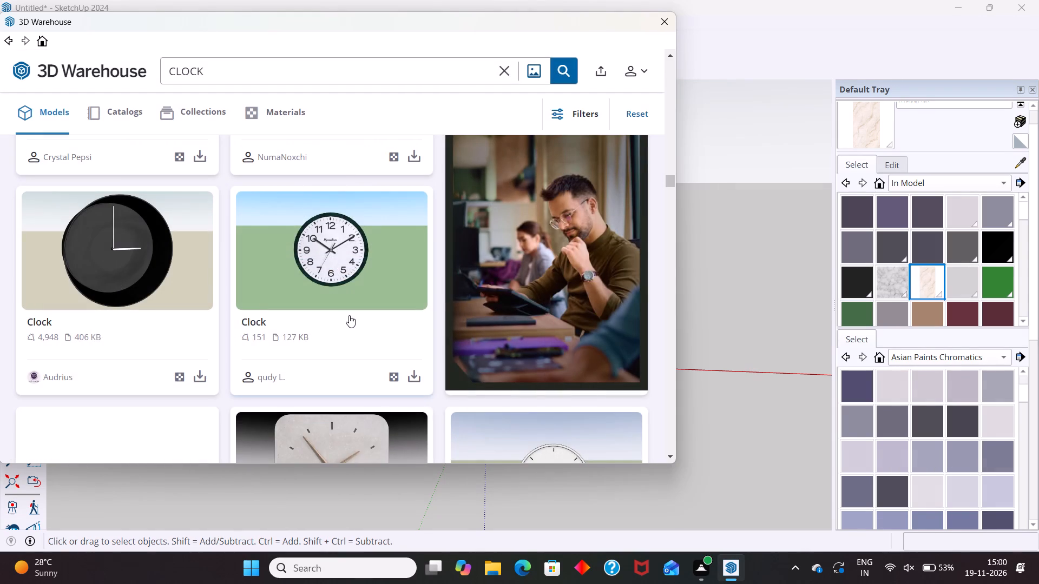
Load the black-rimmed, white-faced round clock directly into the model and place it on the white panel above the TV.
click(414, 379)
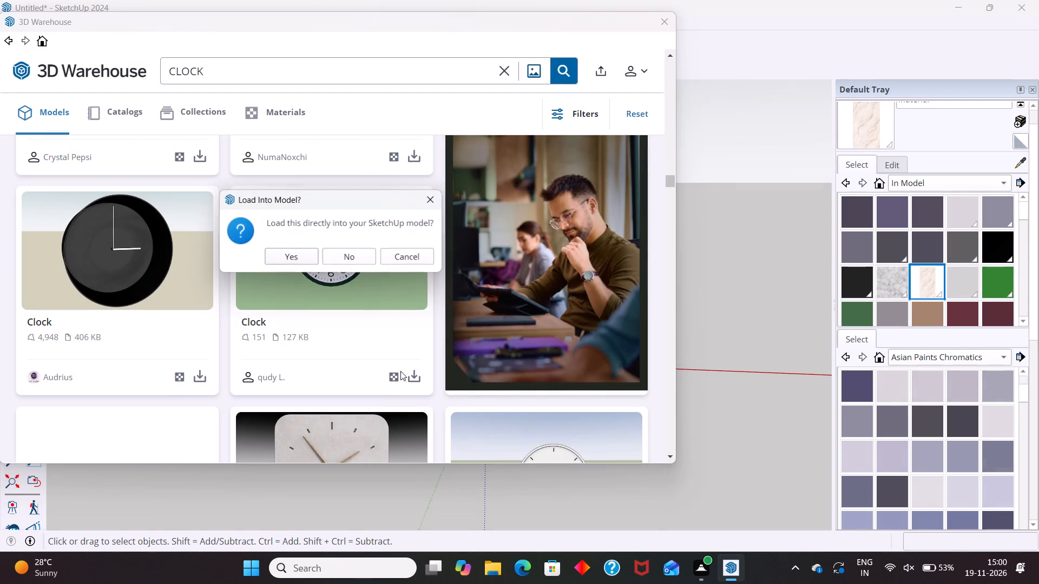
click(292, 259)
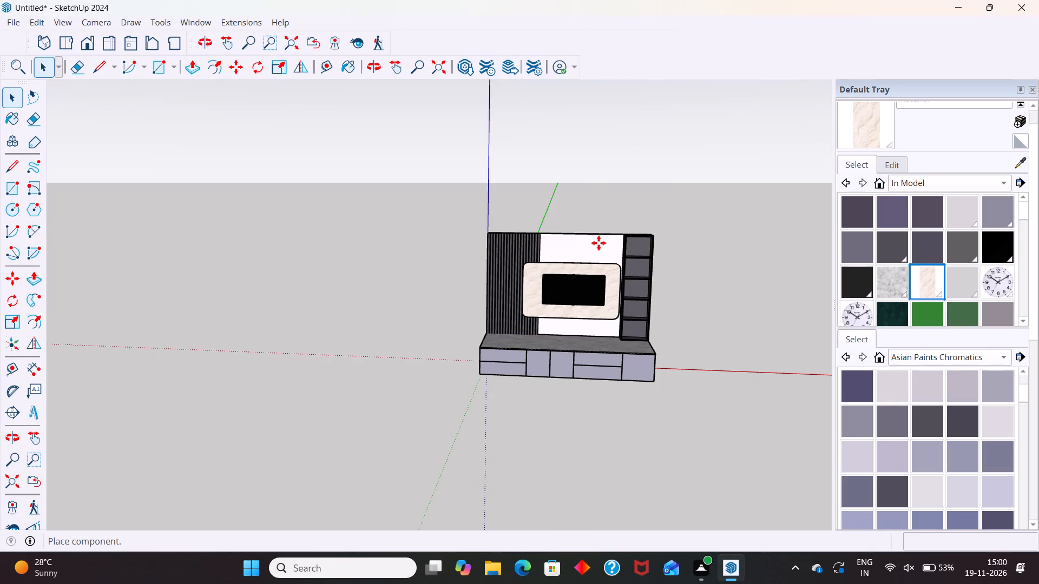
scroll(594, 248, up, 15)
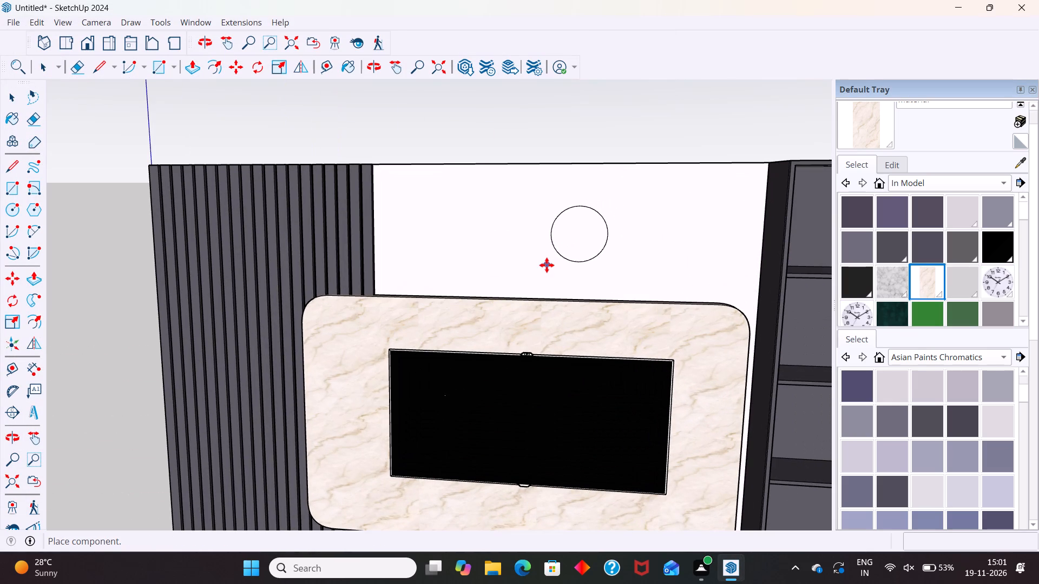
click(547, 266)
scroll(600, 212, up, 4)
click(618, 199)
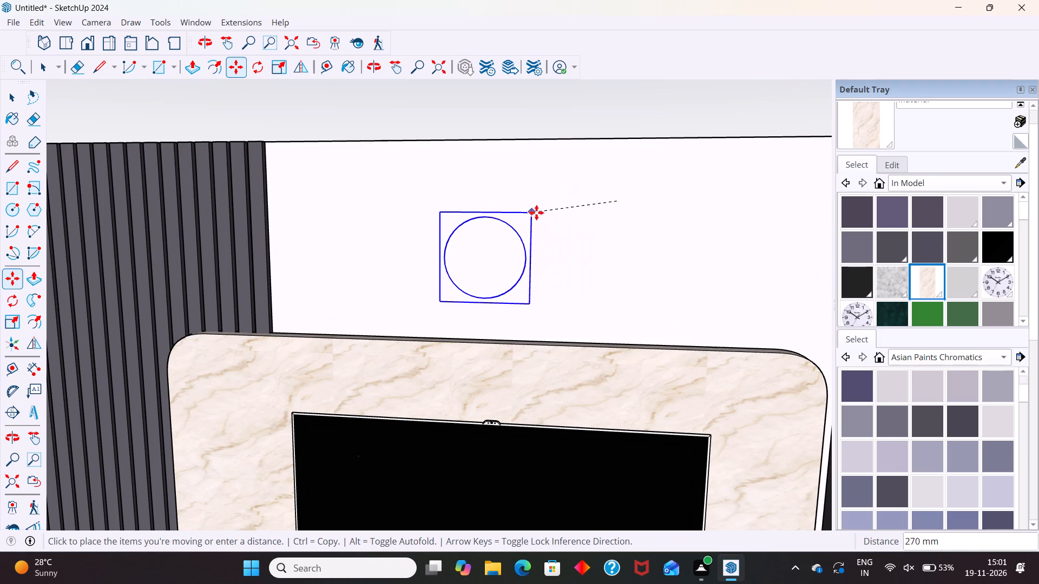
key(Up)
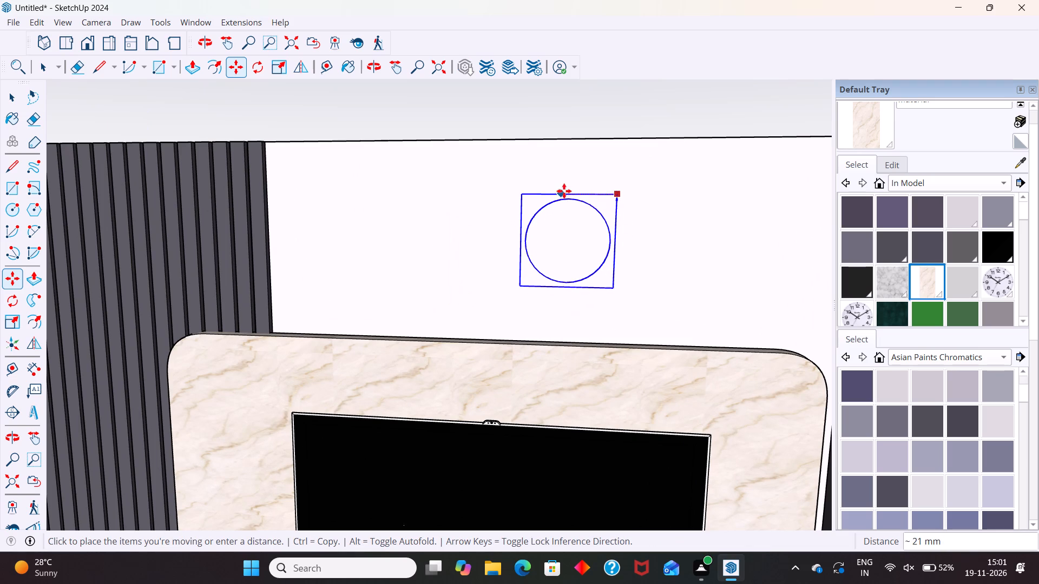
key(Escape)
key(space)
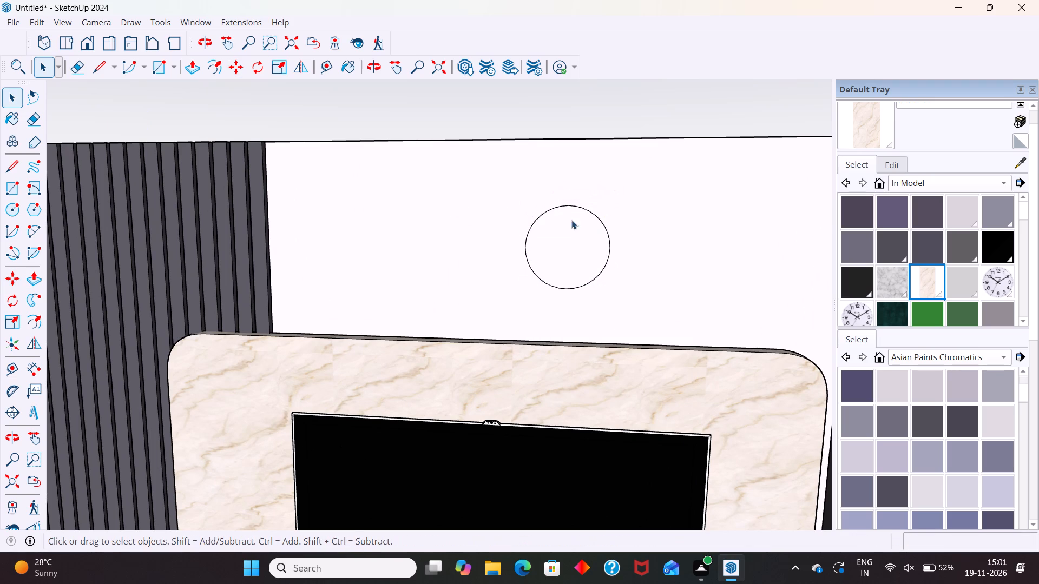
Move the wall clock about 83 mm along the green axis so it stands out in front of the white panel.
click(577, 234)
middle_drag(615, 259, 385, 282)
scroll(609, 201, up, 4)
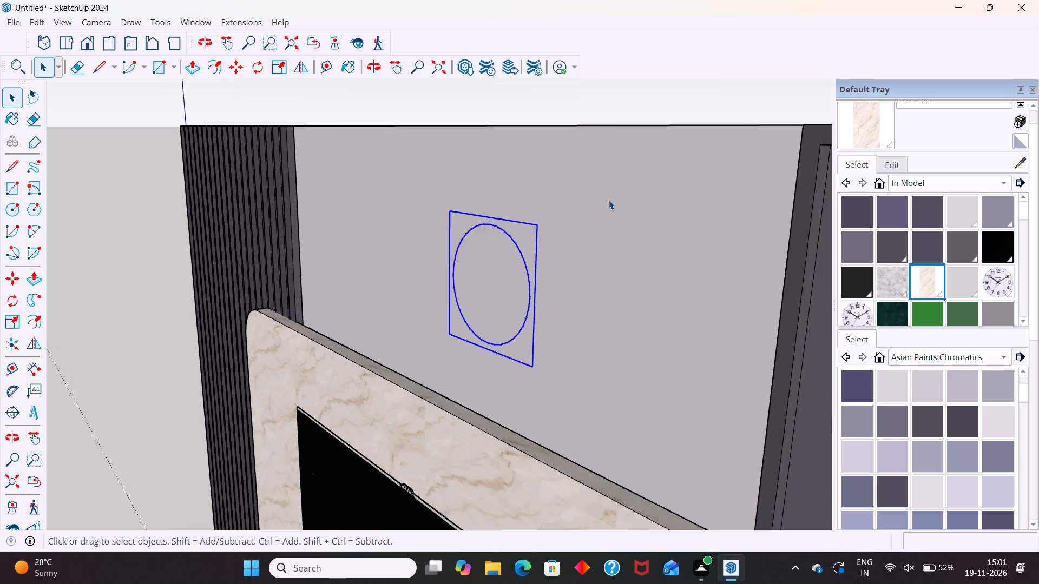
scroll(609, 200, up, 1)
key(m)
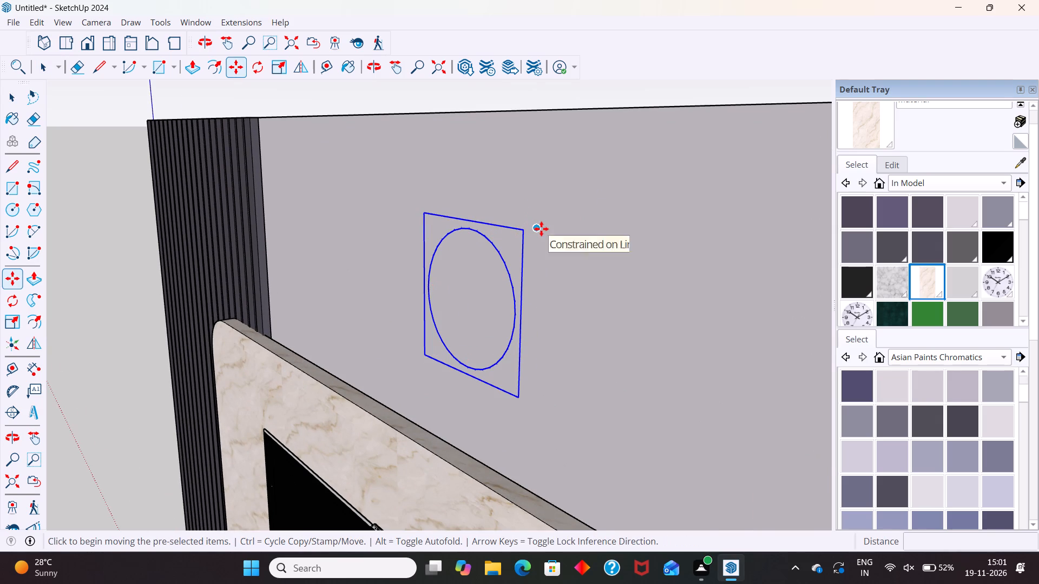
click(541, 227)
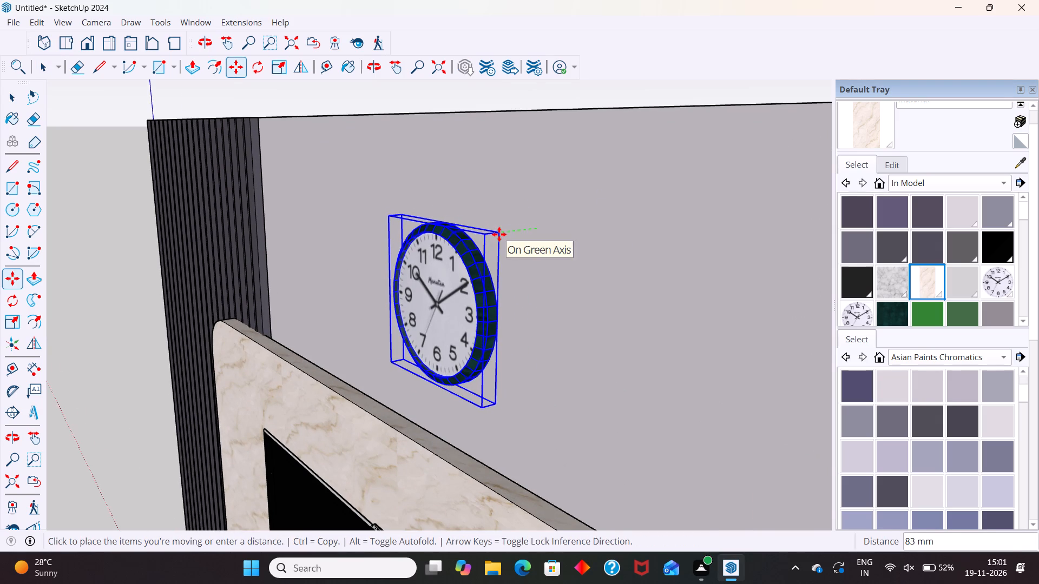
click(499, 234)
scroll(538, 250, down, 5)
middle_drag(465, 331, 601, 335)
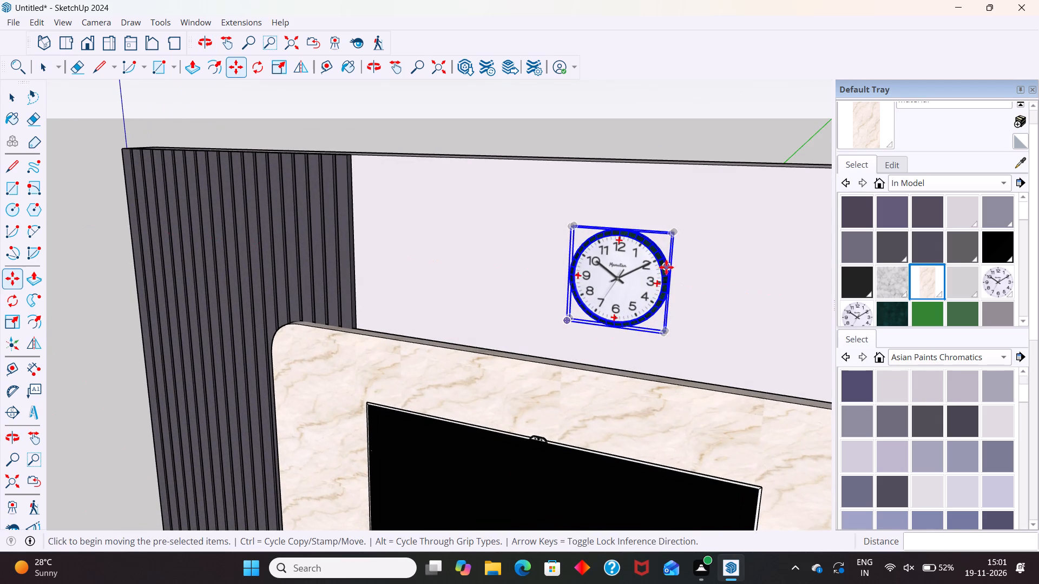
key(space)
click(98, 264)
scroll(130, 300, down, 6)
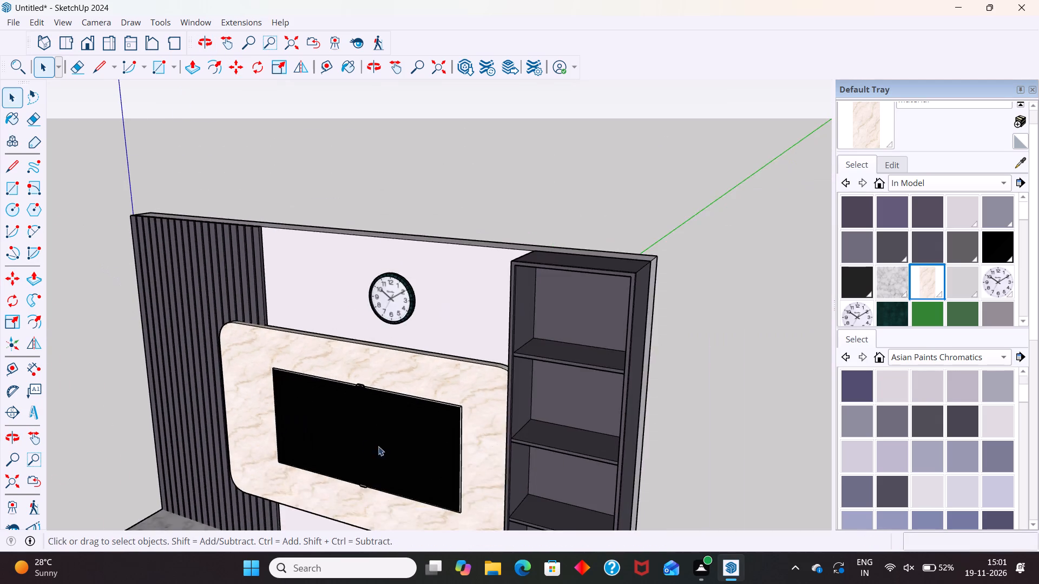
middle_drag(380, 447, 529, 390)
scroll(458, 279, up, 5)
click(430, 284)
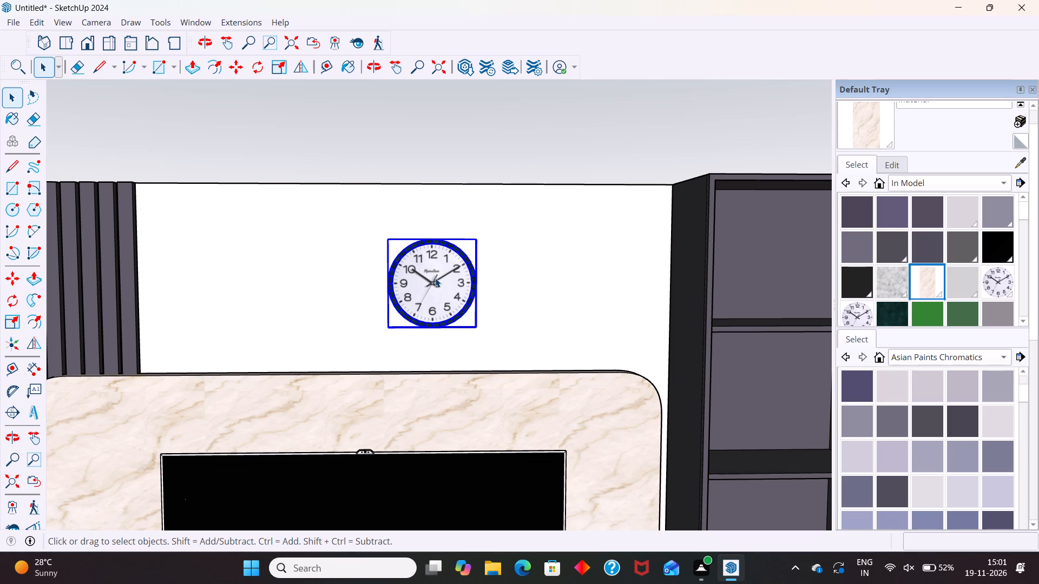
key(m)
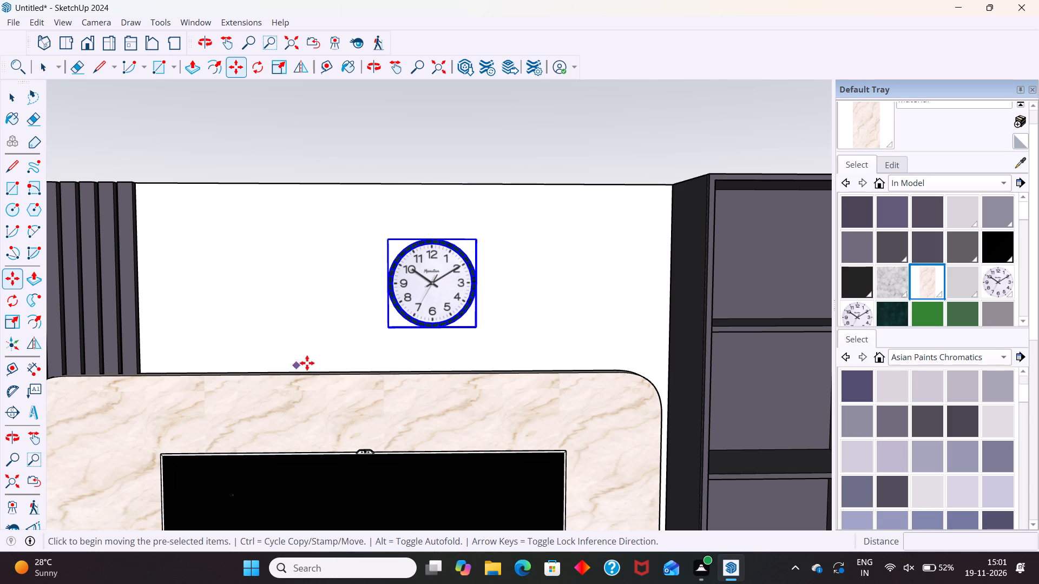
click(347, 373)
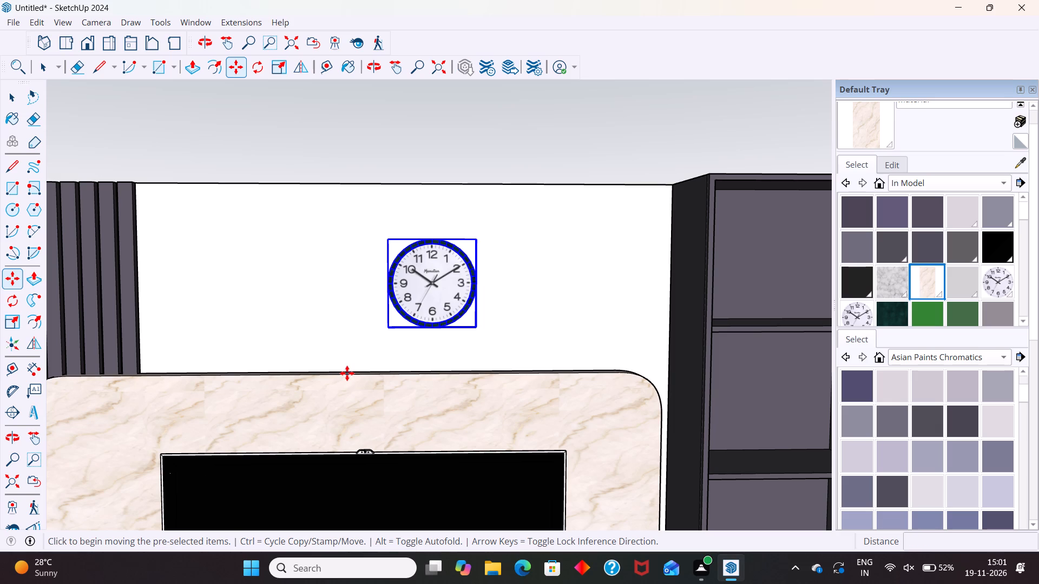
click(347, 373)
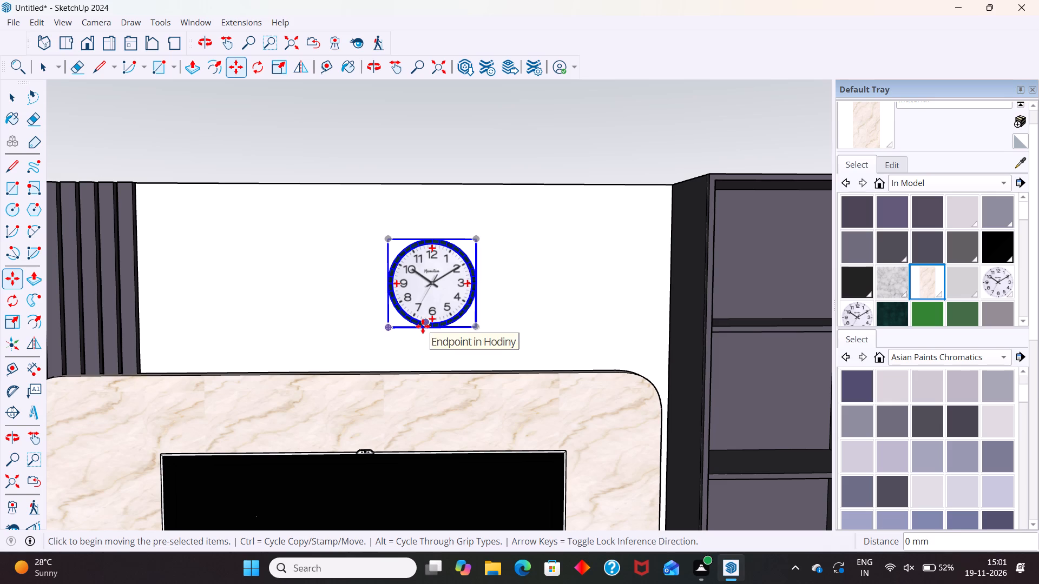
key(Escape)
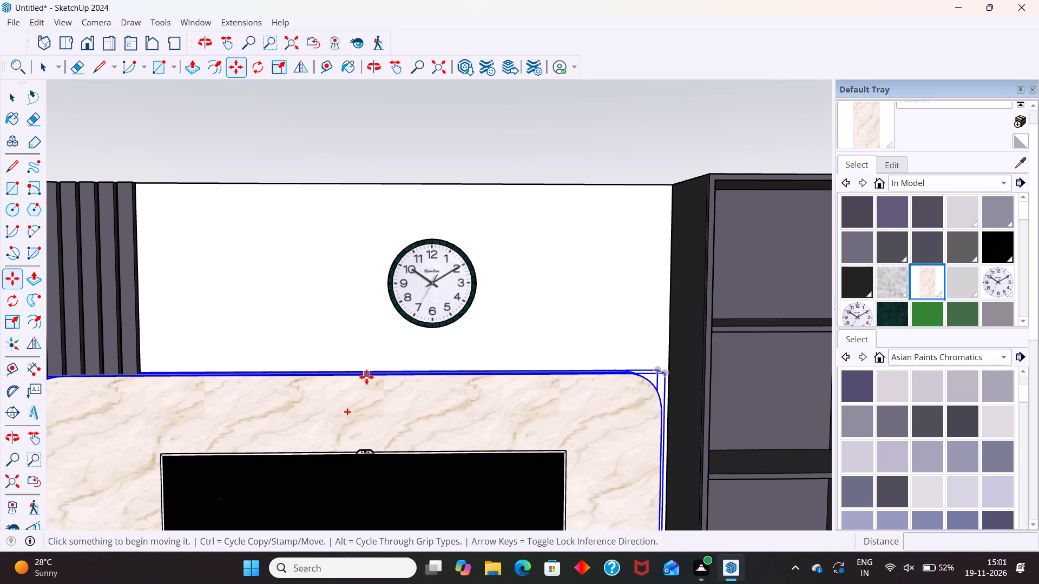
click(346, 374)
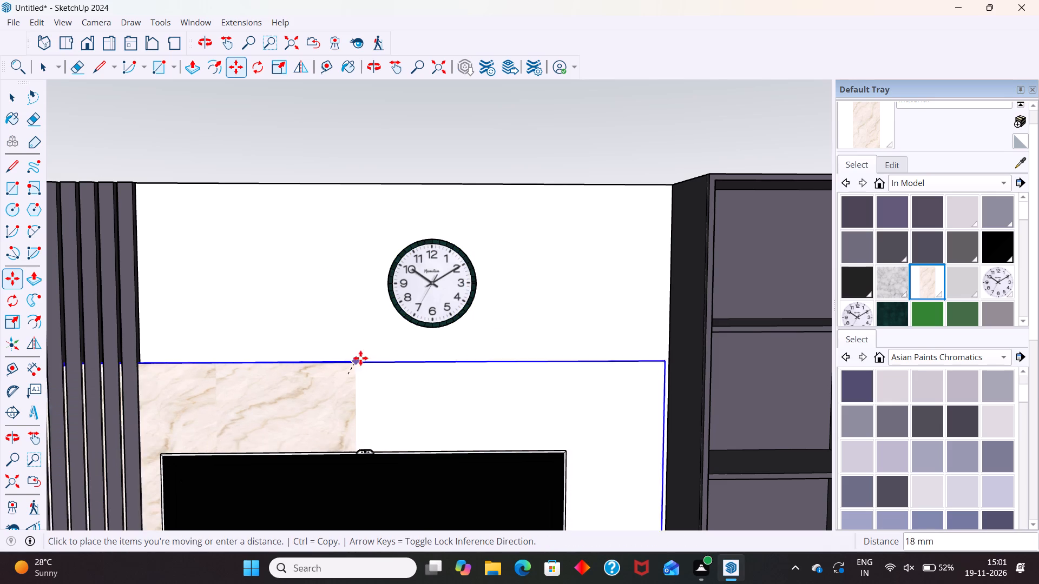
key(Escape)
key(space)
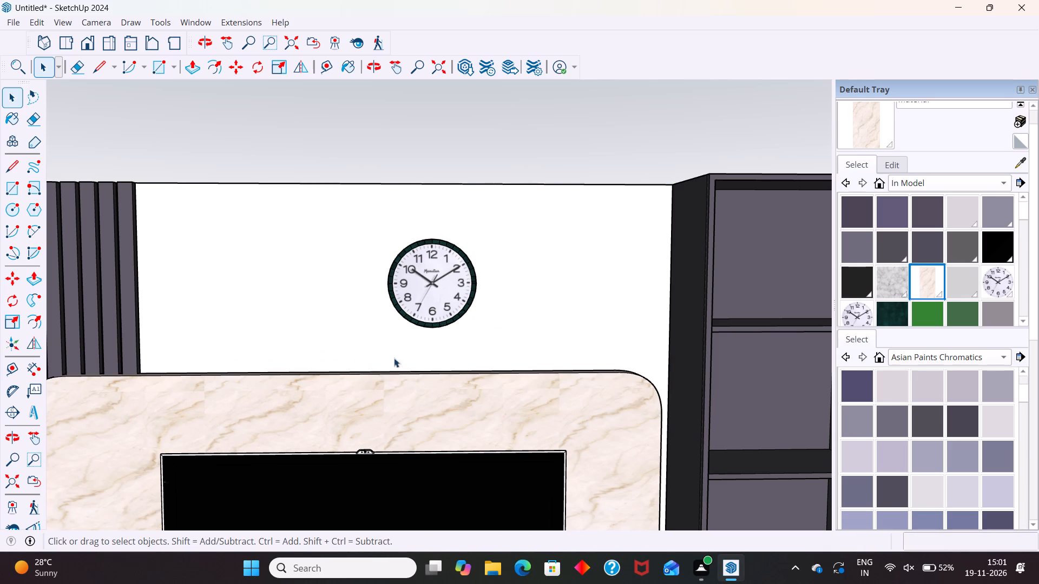
Move the wall clock sideways along the marble panel's top edge direction so it sits centrally above the TV.
scroll(512, 335, down, 5)
click(457, 315)
middle_drag(440, 343, 394, 407)
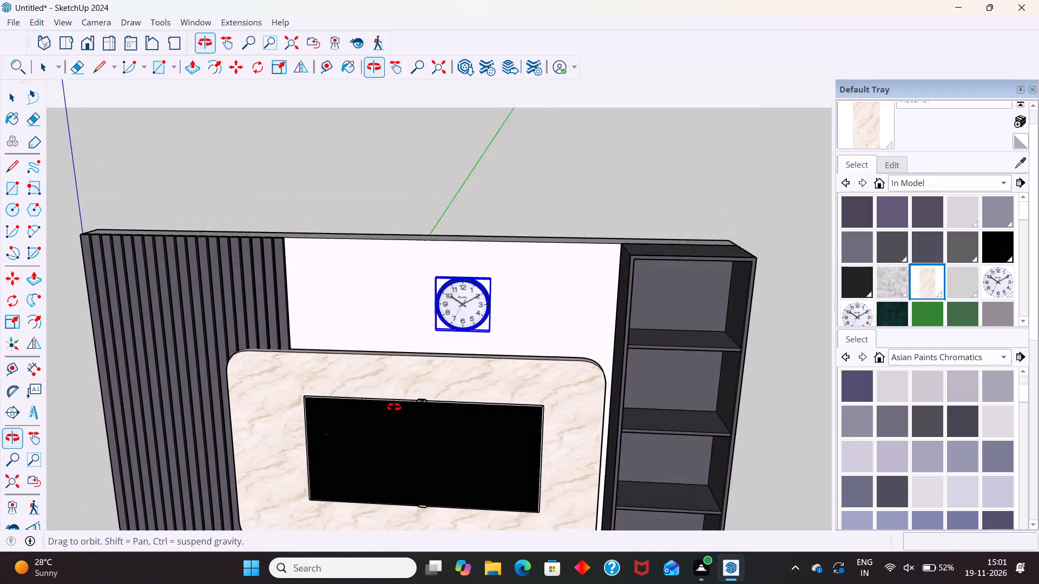
middle_drag(394, 407, 357, 417)
scroll(453, 345, up, 6)
key(m)
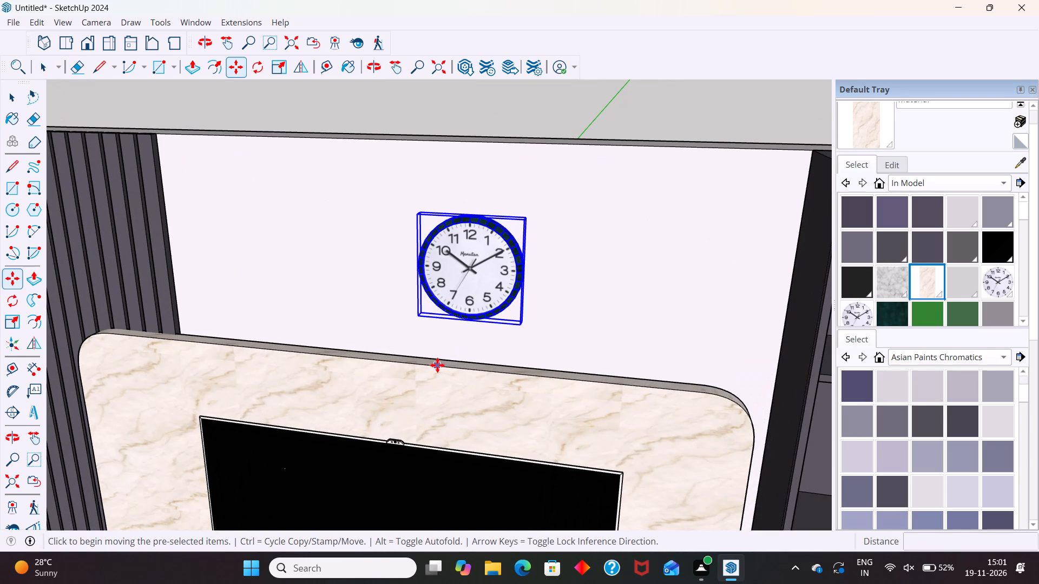
click(438, 365)
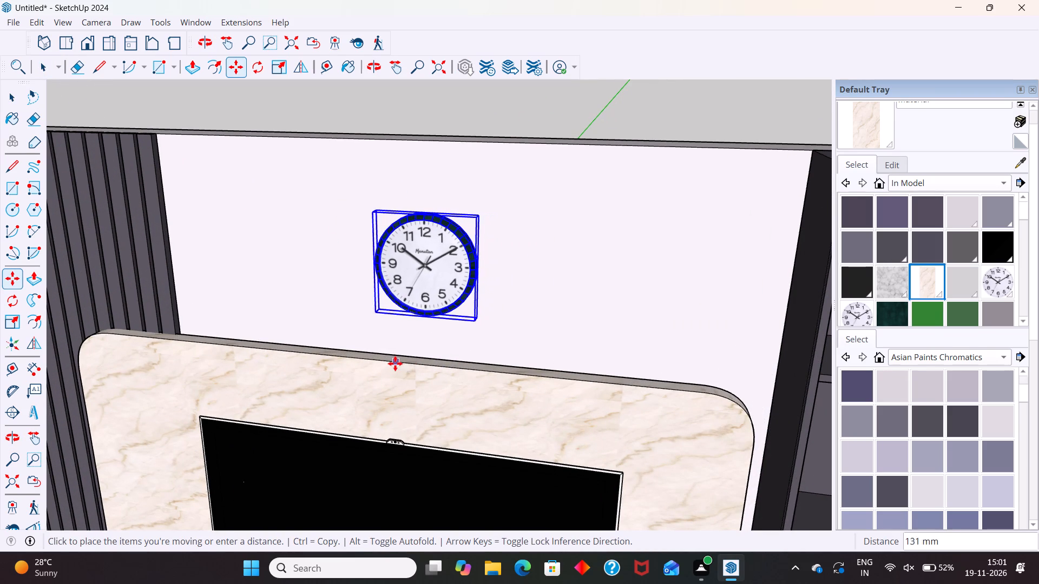
click(377, 358)
key(space)
scroll(433, 321, down, 4)
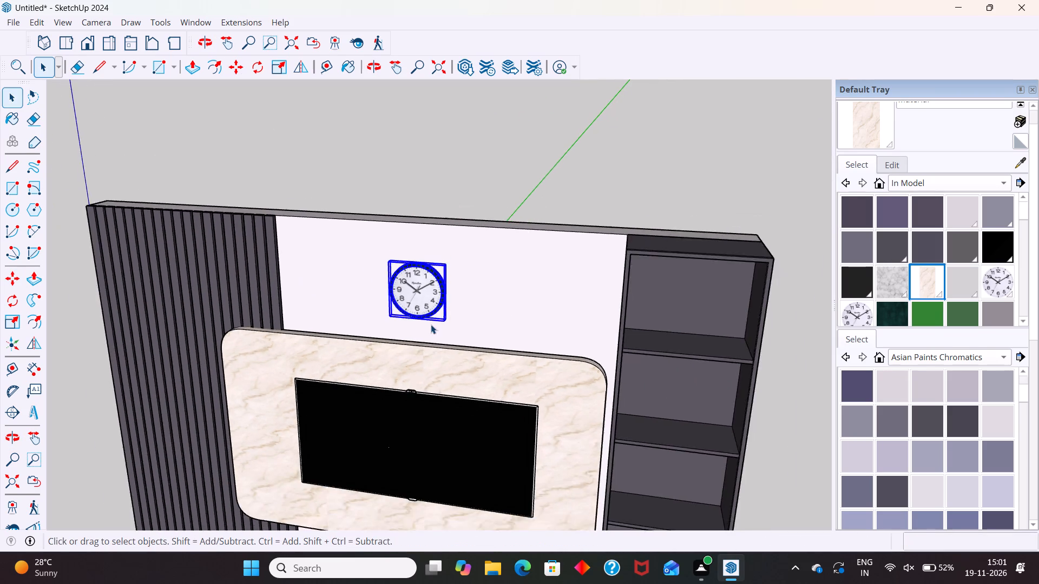
scroll(431, 324, down, 6)
click(495, 154)
Enlarge the wall clock slightly by scaling it outward at its 3 o'clock side and its bottom.
middle_drag(395, 284, 465, 221)
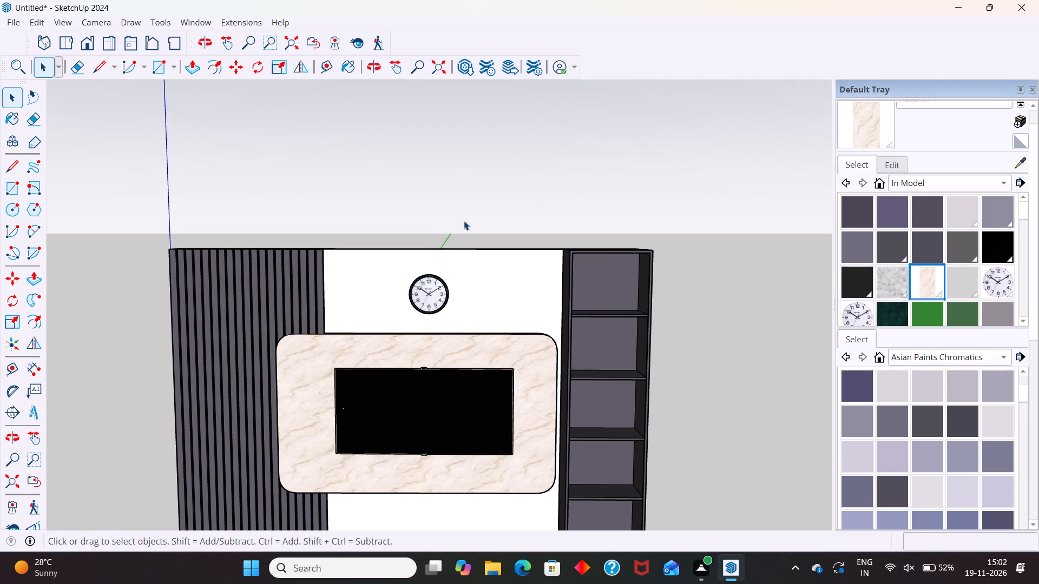
middle_drag(561, 365, 456, 367)
scroll(438, 280, up, 5)
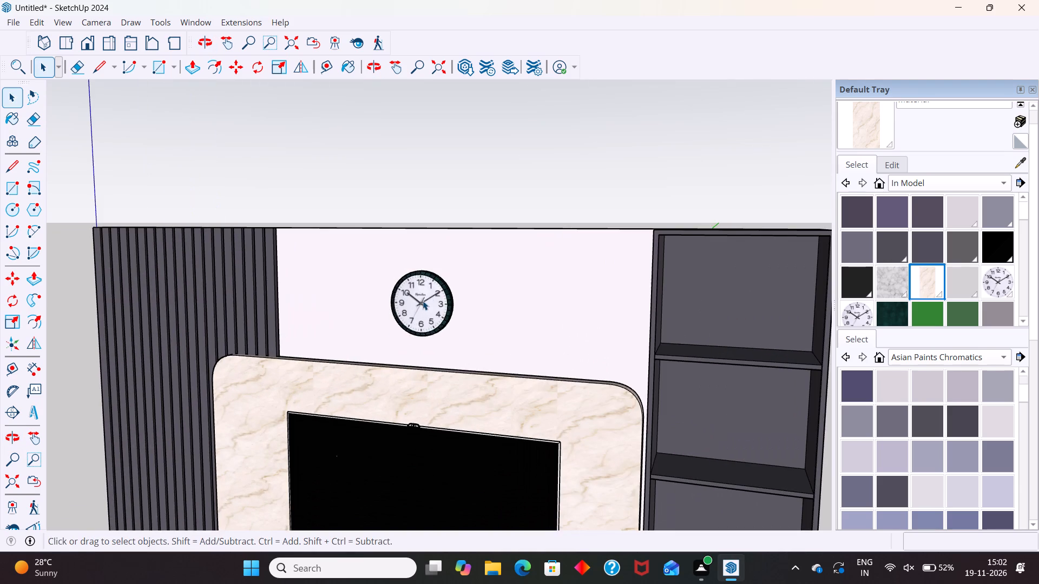
click(423, 301)
scroll(417, 267, up, 8)
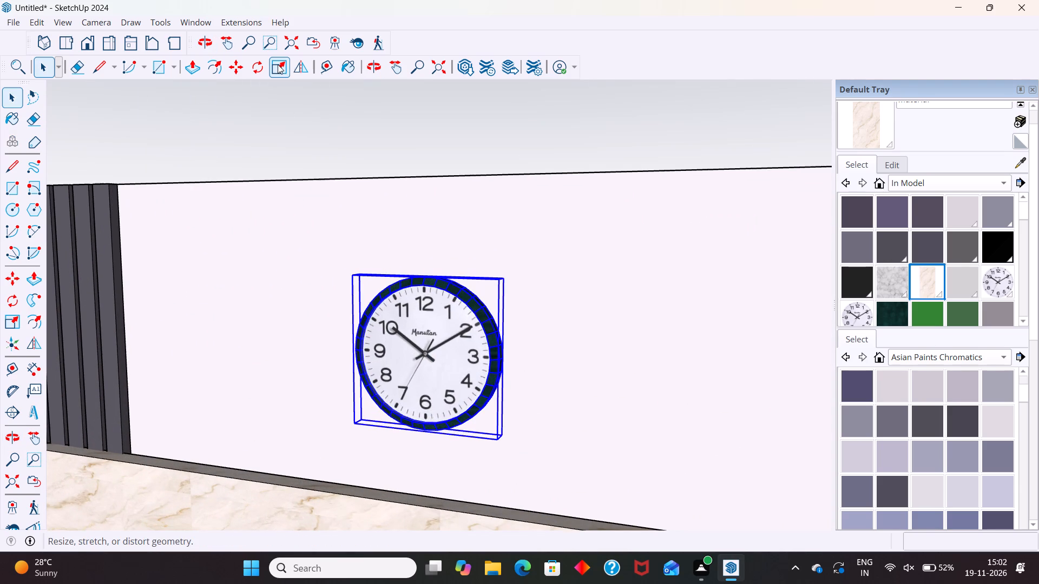
click(280, 64)
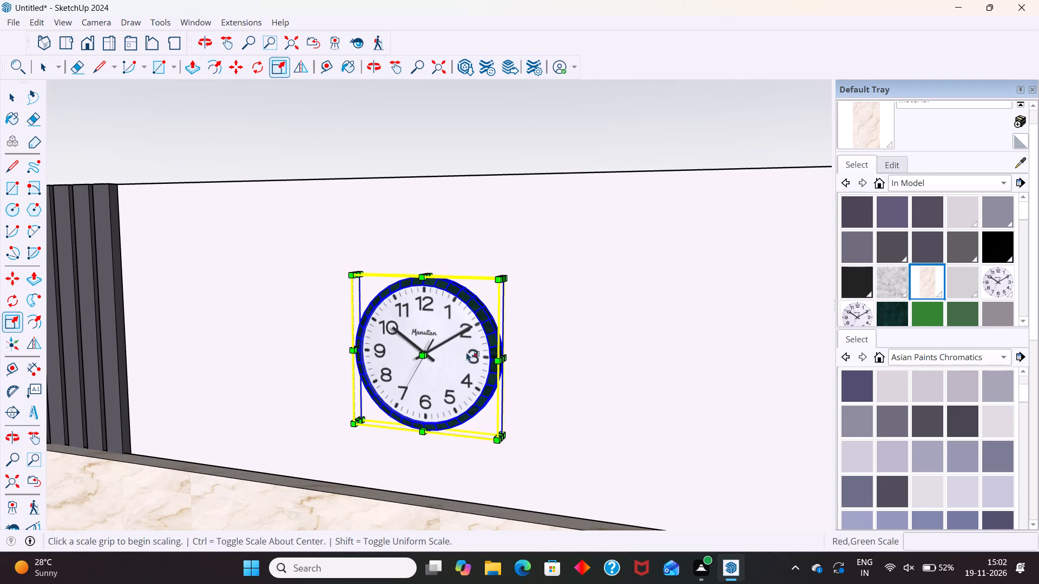
scroll(524, 370, up, 10)
drag(478, 346, 492, 348)
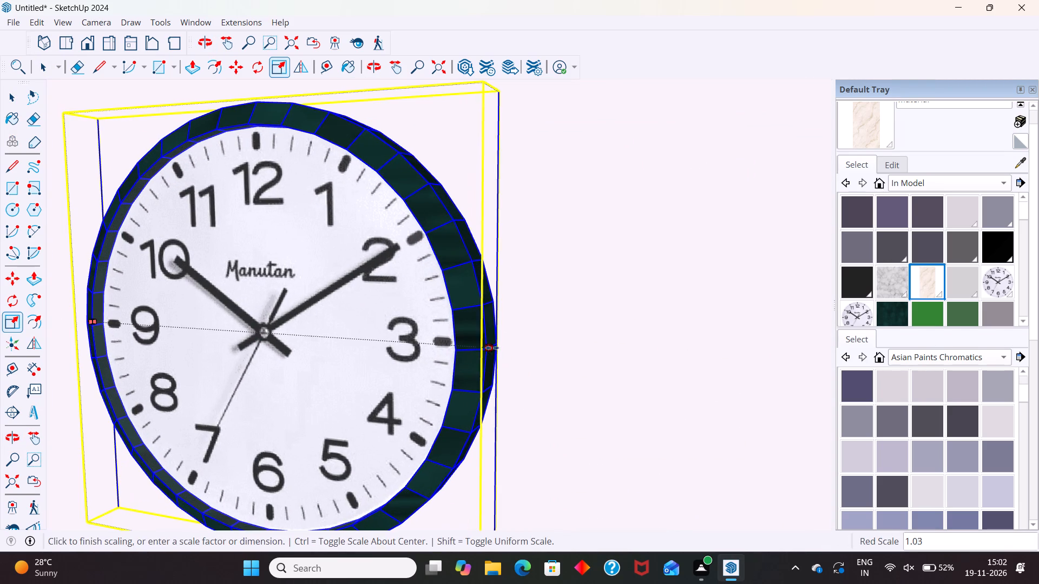
drag(492, 348, 519, 348)
scroll(372, 311, down, 6)
middle_drag(321, 476, 327, 457)
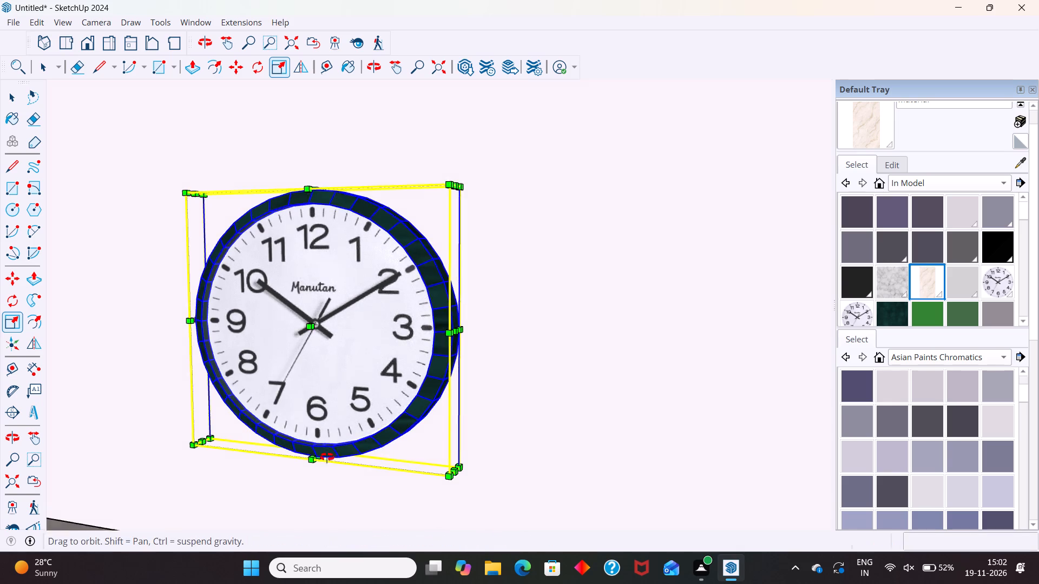
middle_drag(327, 457, 389, 355)
scroll(298, 477, up, 5)
drag(313, 444, 316, 473)
scroll(430, 476, down, 7)
Scale the wall clock outward at its 9 o'clock side and its top to balance its enlarged round shape.
middle_drag(262, 414, 556, 466)
scroll(273, 340, up, 2)
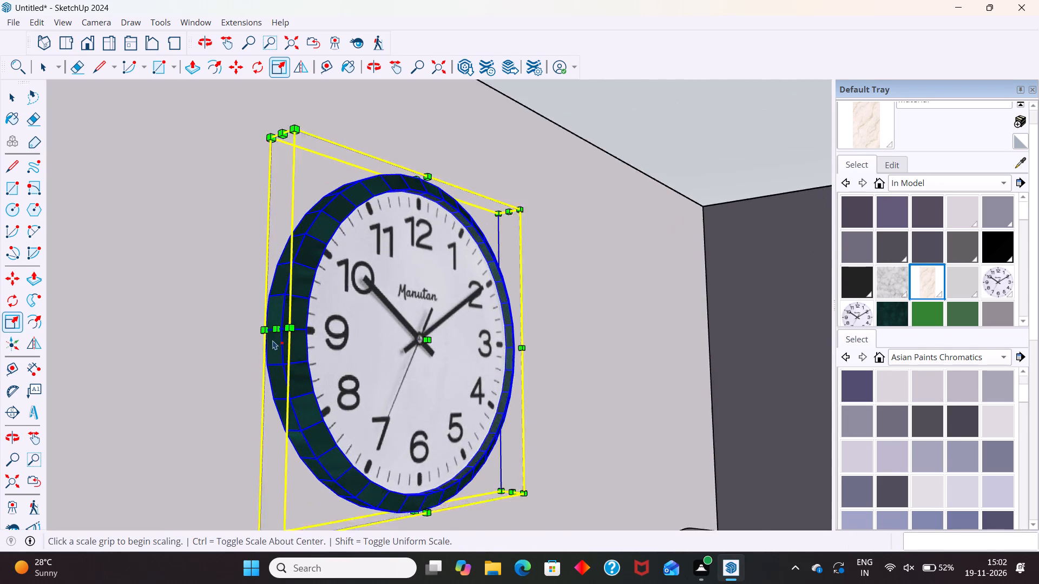
scroll(273, 340, up, 3)
drag(274, 327, 217, 343)
scroll(267, 415, down, 8)
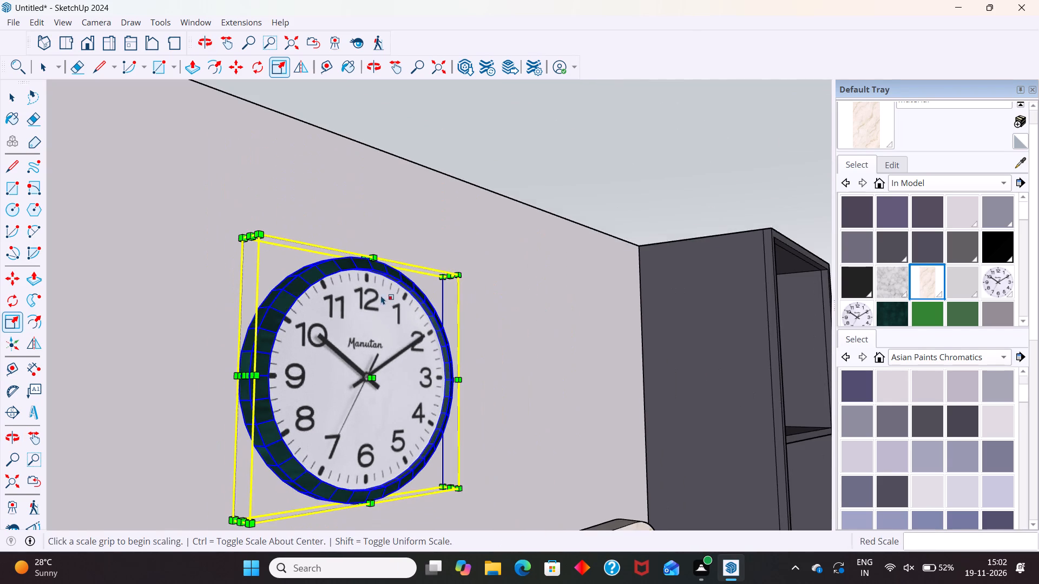
middle_drag(377, 320, 210, 432)
scroll(252, 299, up, 6)
scroll(325, 315, up, 4)
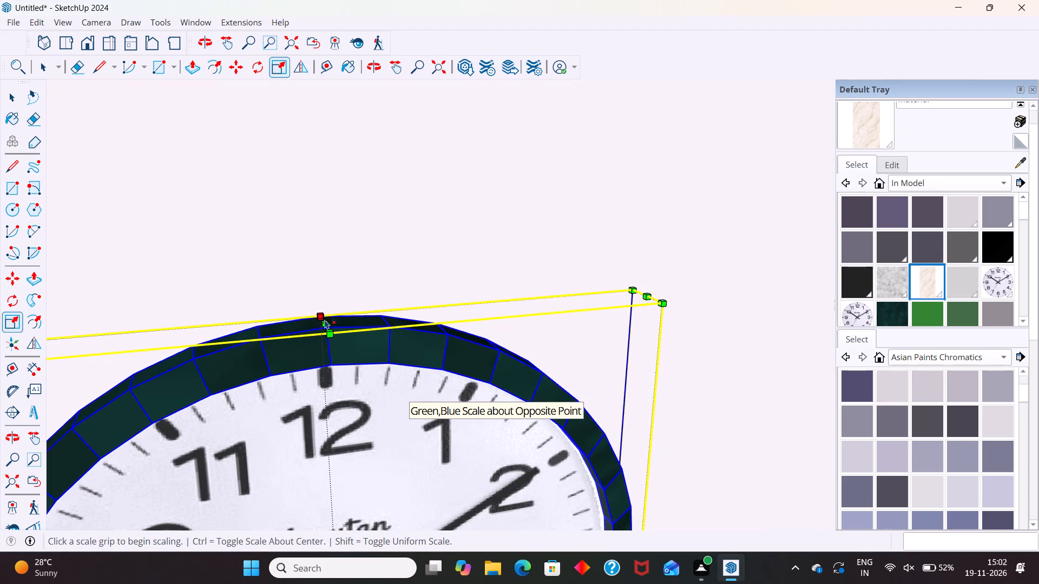
drag(324, 320, 322, 262)
scroll(348, 244, down, 8)
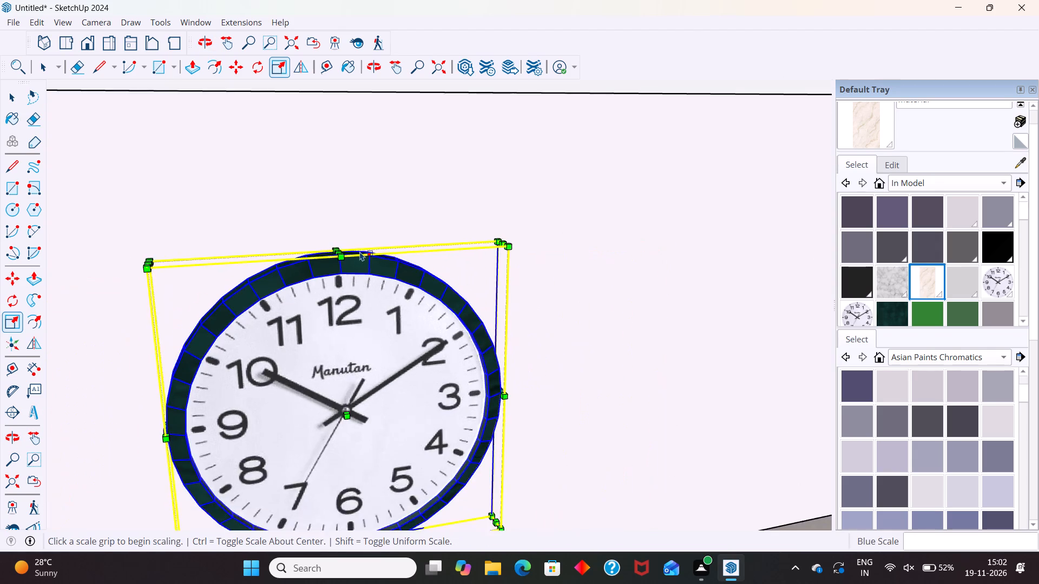
scroll(360, 251, down, 11)
key(space)
click(495, 162)
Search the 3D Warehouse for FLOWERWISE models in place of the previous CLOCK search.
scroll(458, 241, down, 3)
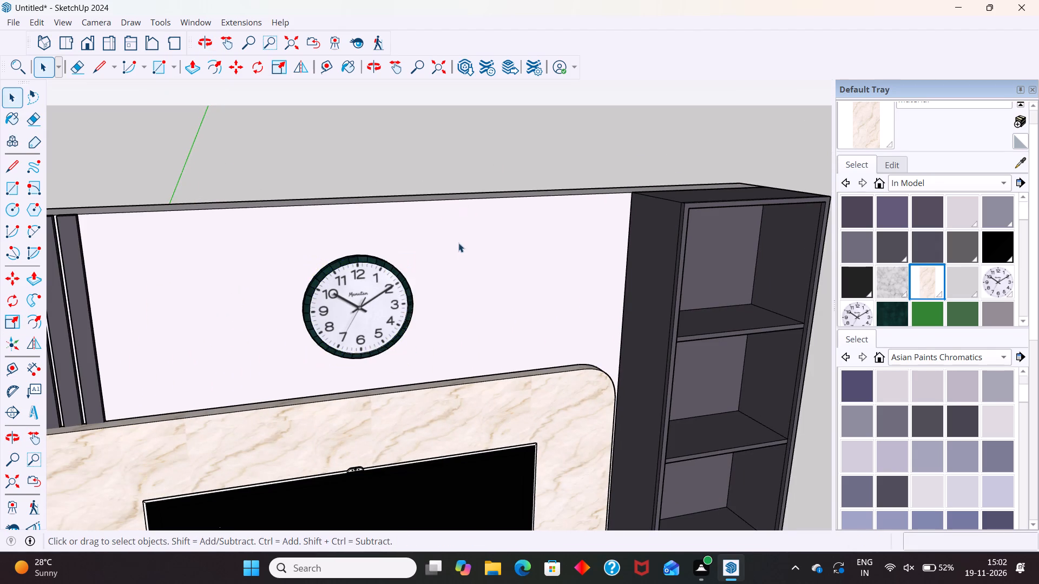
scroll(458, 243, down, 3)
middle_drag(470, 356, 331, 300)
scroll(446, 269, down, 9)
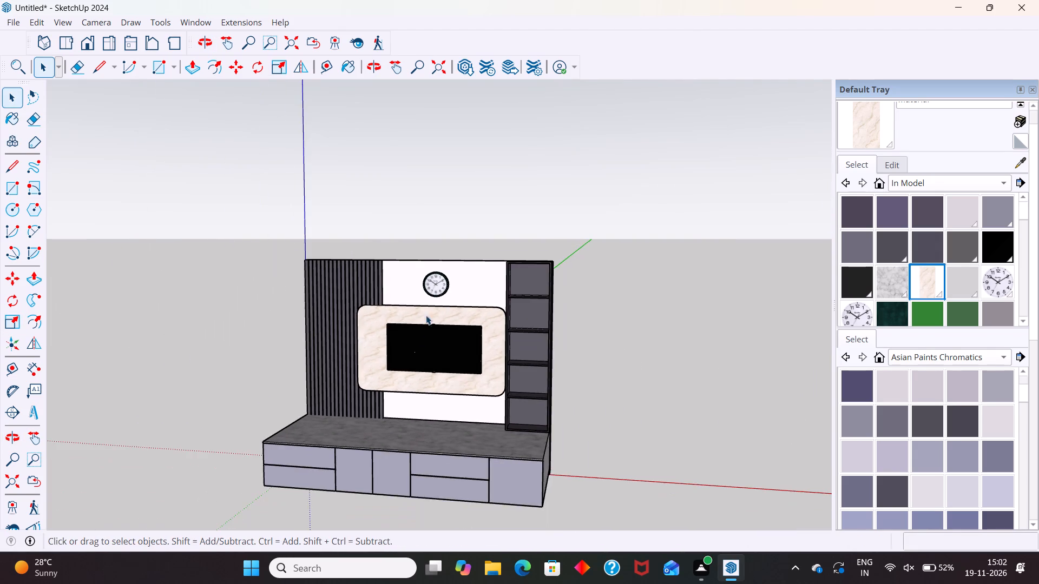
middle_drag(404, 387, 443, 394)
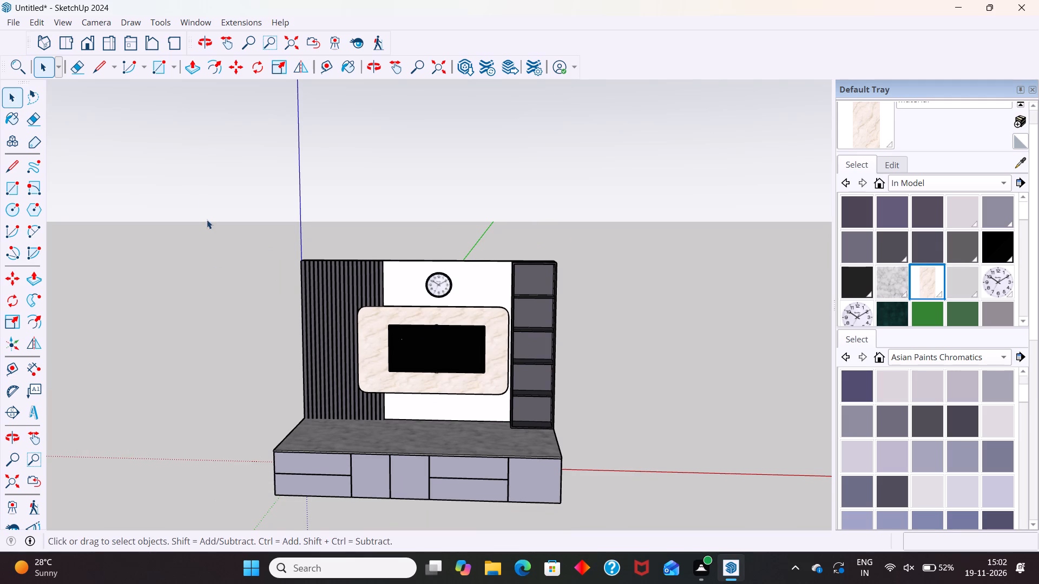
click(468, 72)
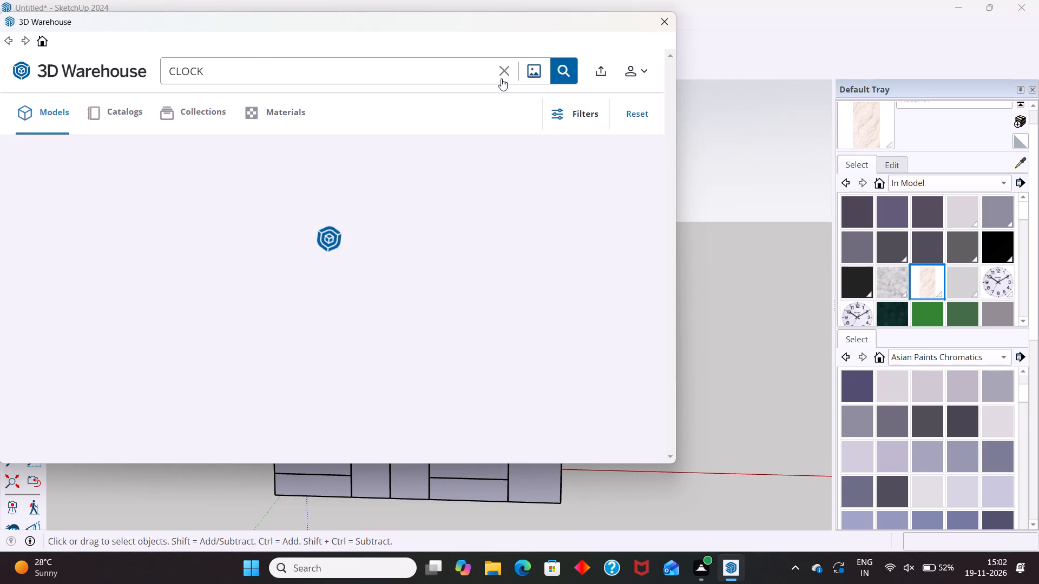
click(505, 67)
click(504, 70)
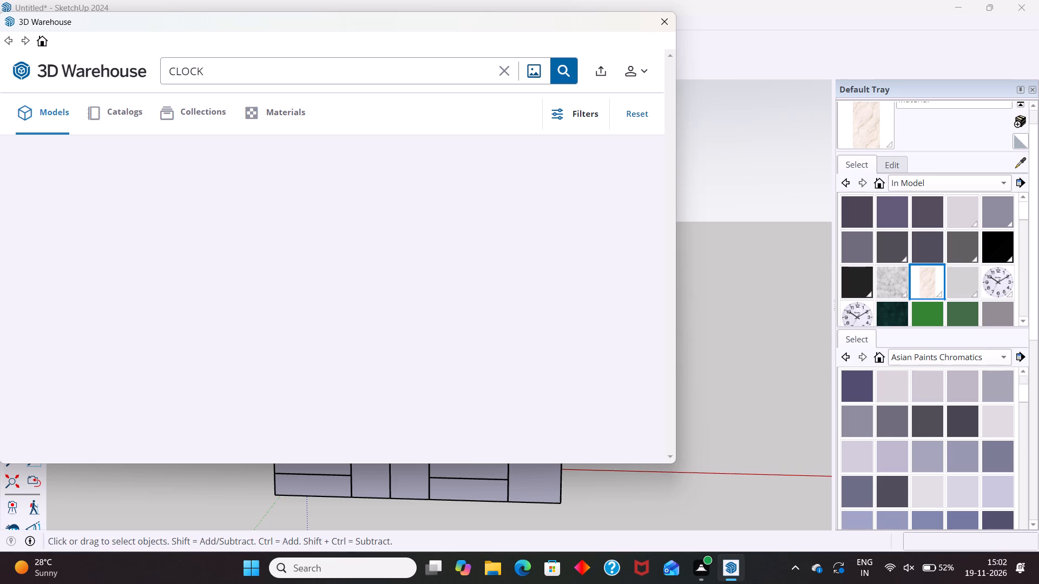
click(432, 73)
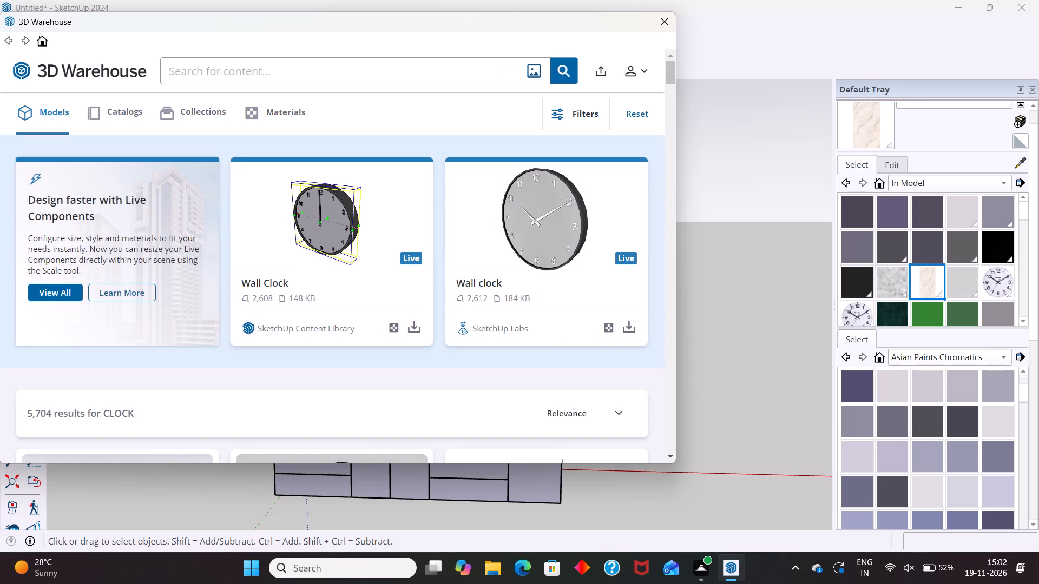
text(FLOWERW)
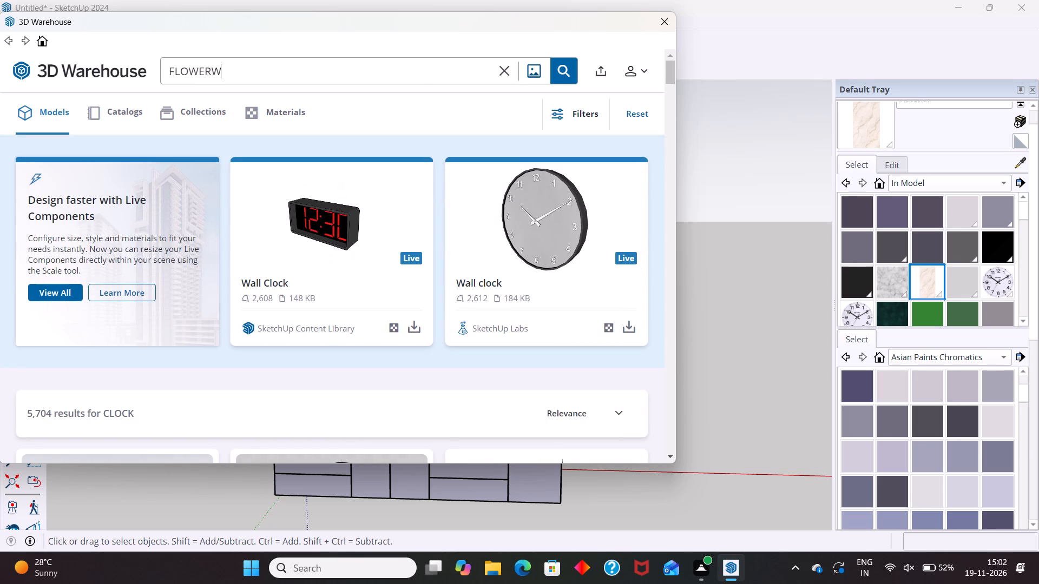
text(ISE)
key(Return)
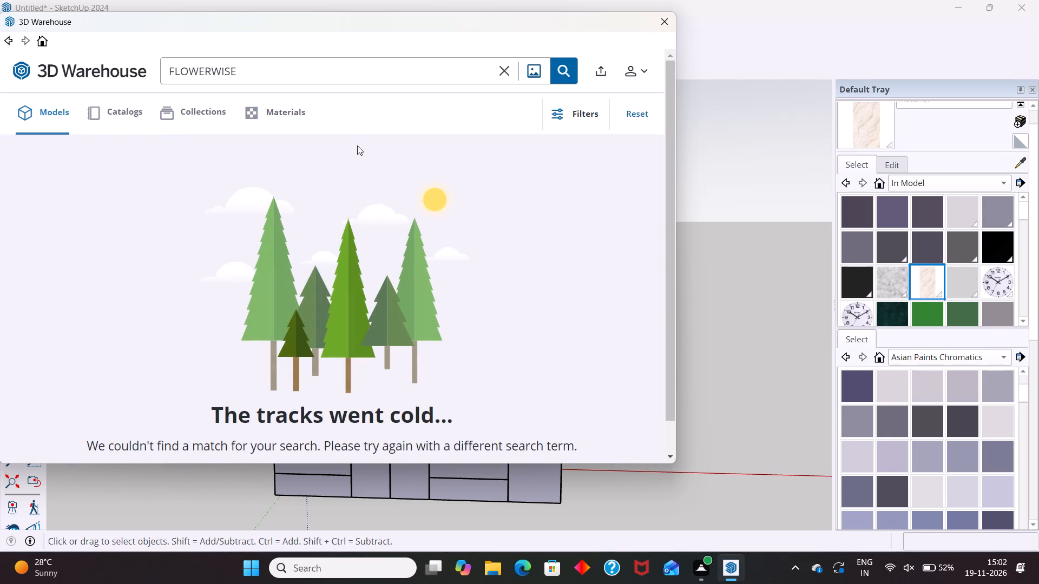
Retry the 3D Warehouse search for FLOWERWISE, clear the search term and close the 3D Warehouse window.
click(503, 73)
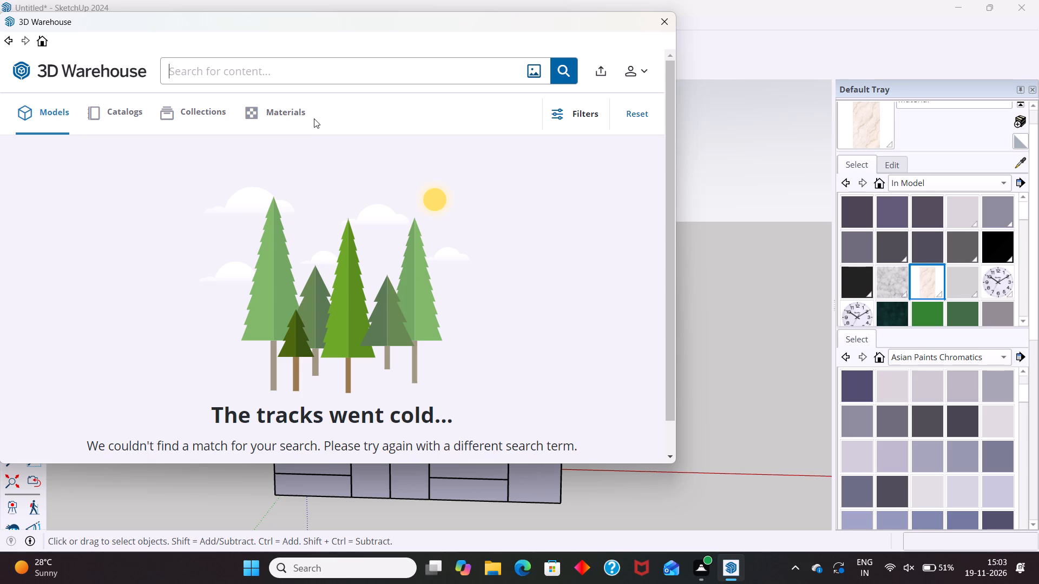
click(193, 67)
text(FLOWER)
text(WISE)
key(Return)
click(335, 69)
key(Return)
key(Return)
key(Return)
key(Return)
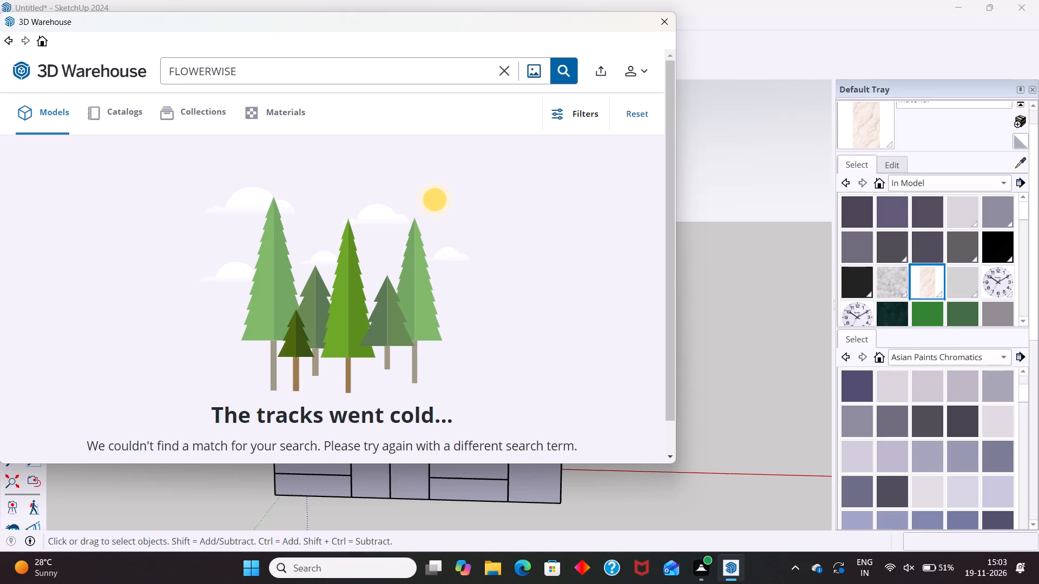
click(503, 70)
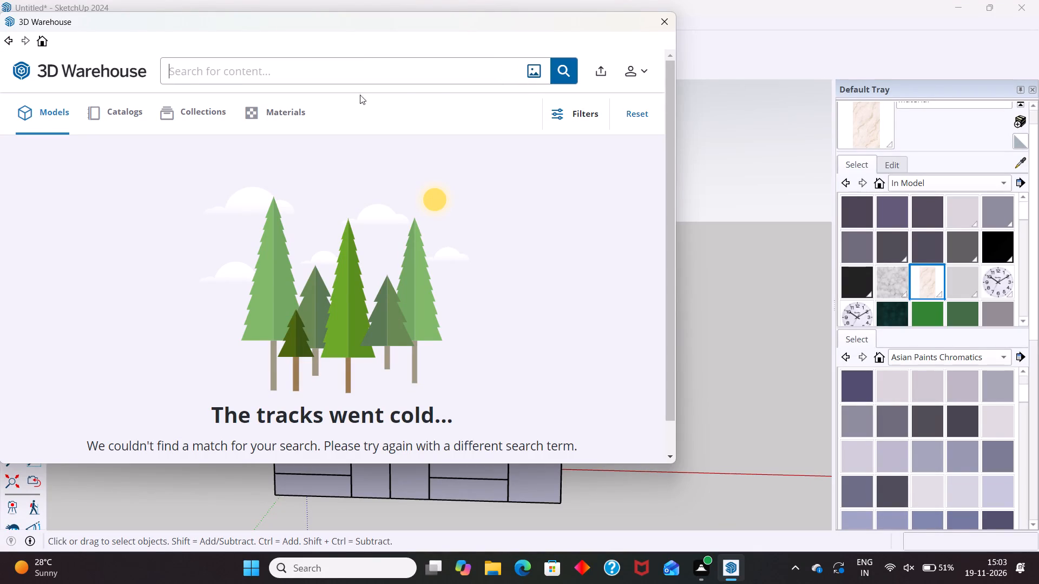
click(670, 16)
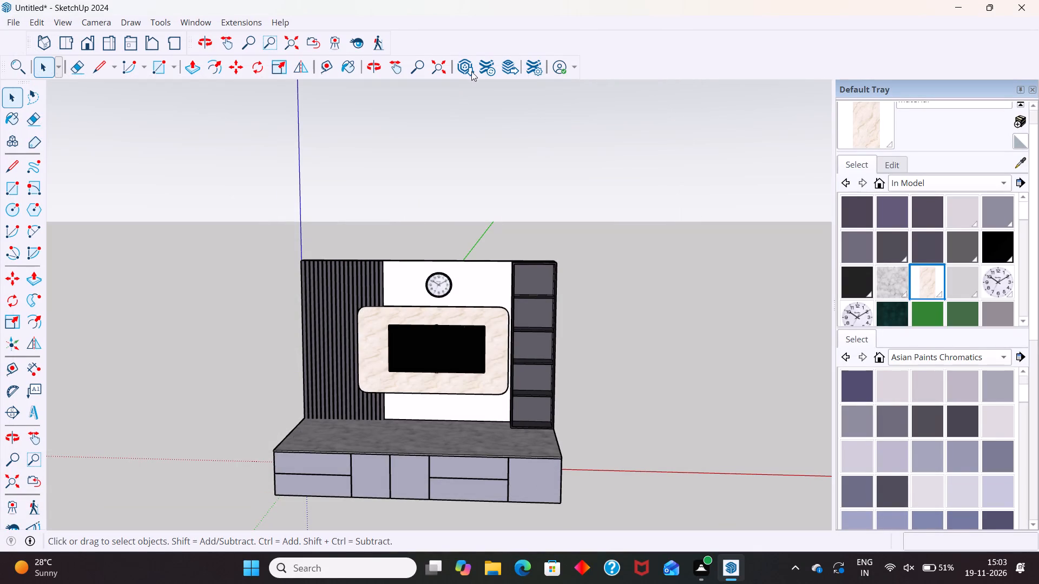
Reopen the 3D Warehouse and correct the search term to FLOWERVASE to search for flower vase models.
click(470, 68)
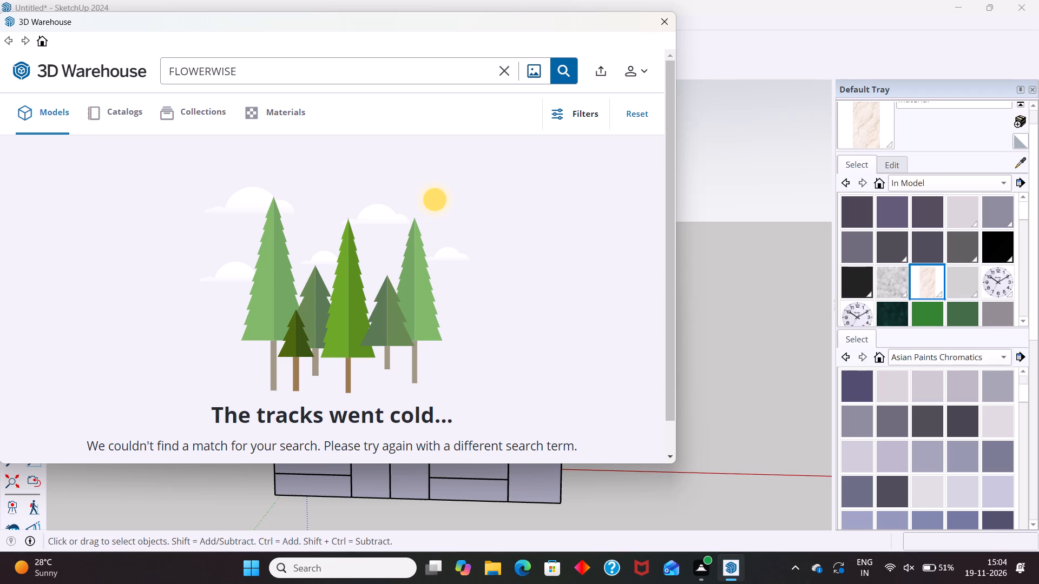
click(226, 67)
key(BackSpace)
key(BackSpace)
text(VA)
key(Return)
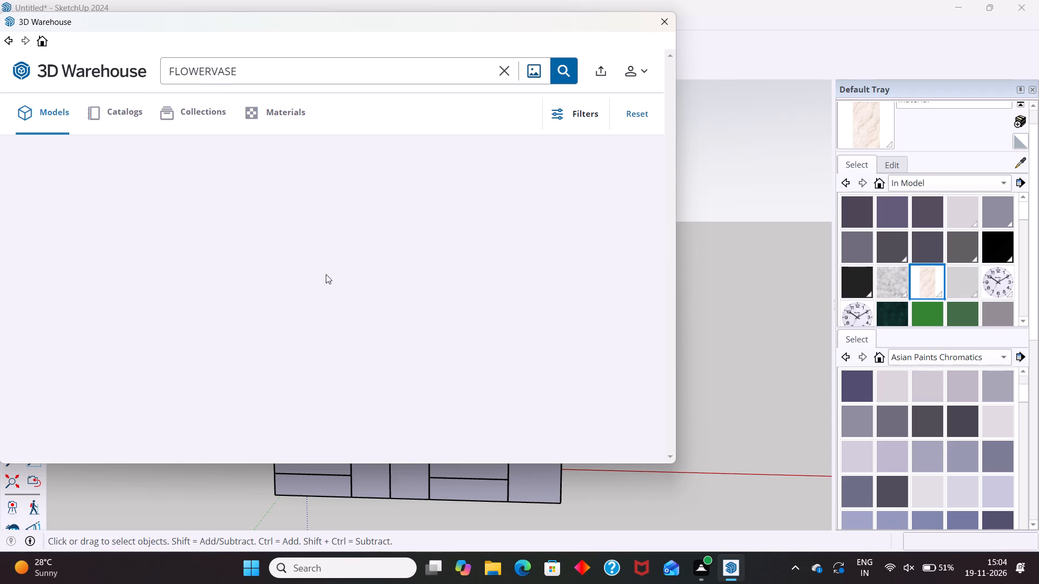
Browse the FLOWERVASE search results for a flower vase model that suits the wall unit.
scroll(389, 295, down, 3)
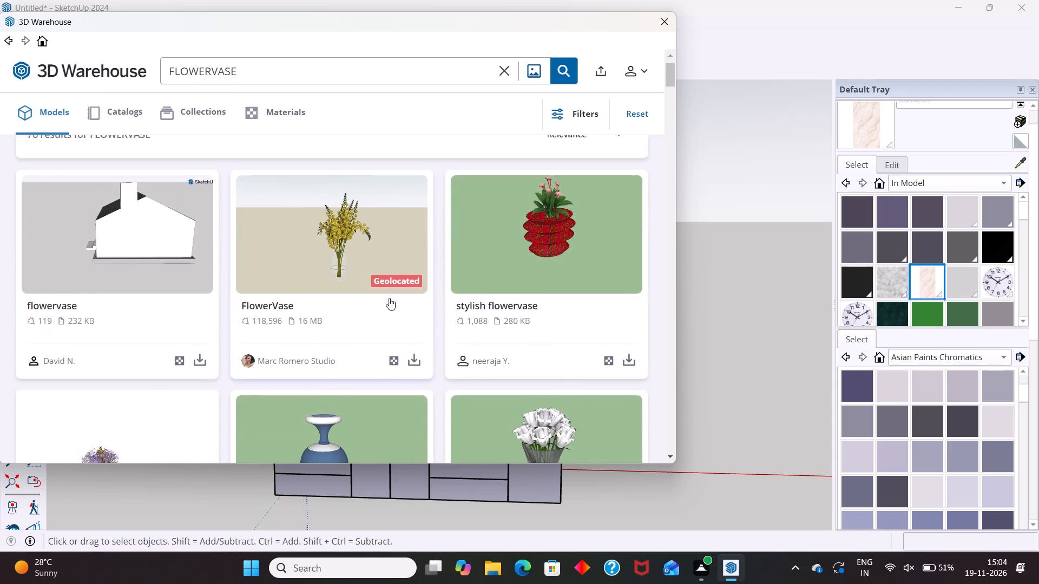
scroll(389, 298, down, 7)
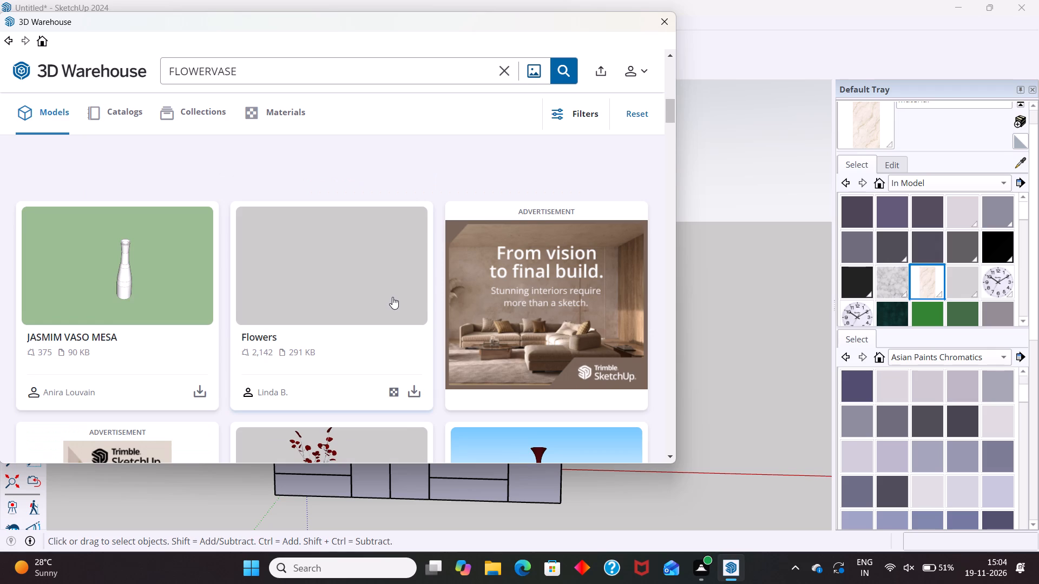
scroll(392, 297, down, 5)
scroll(392, 297, up, 2)
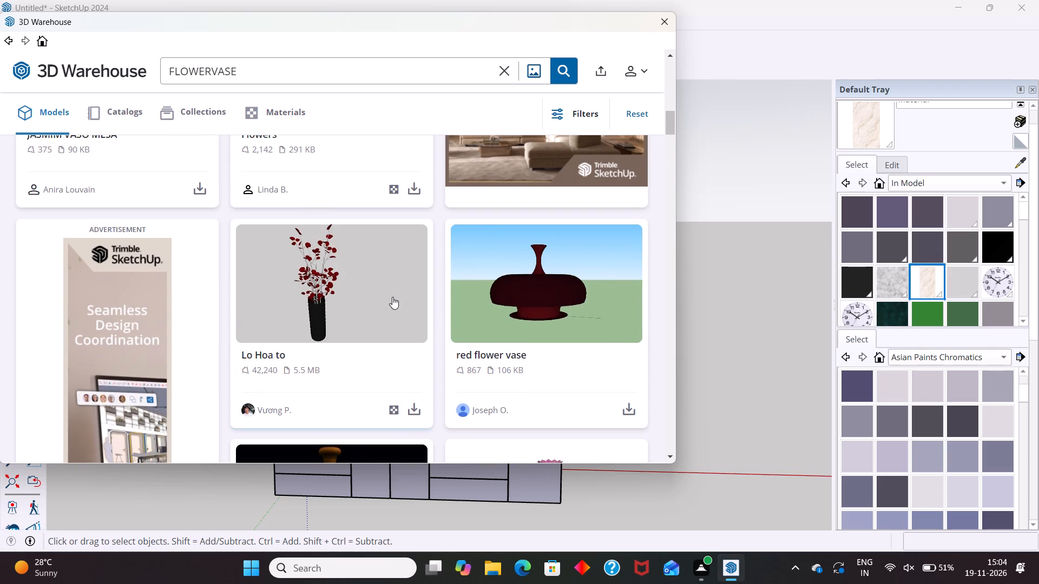
scroll(392, 297, down, 10)
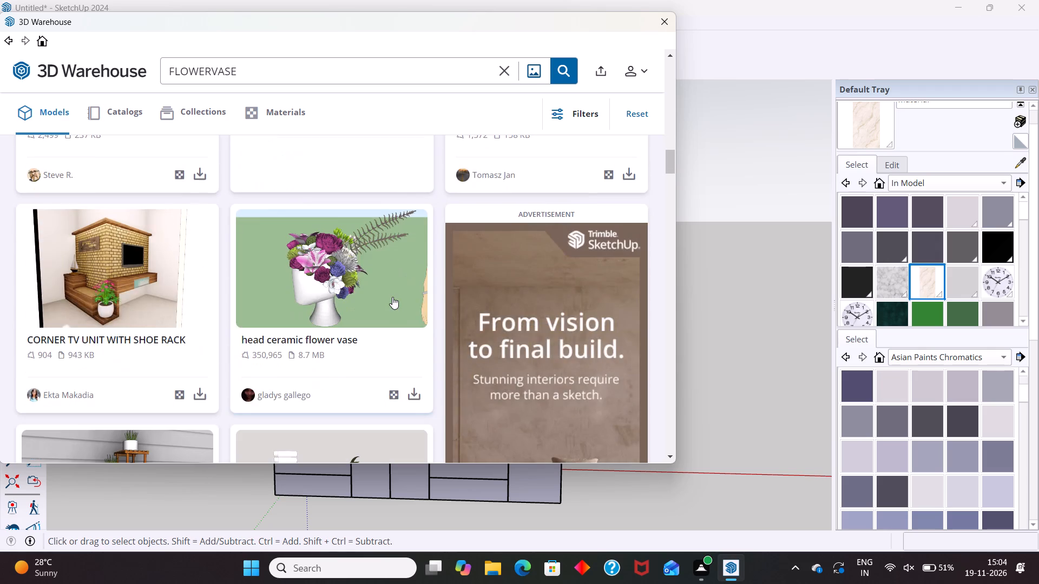
scroll(392, 297, down, 7)
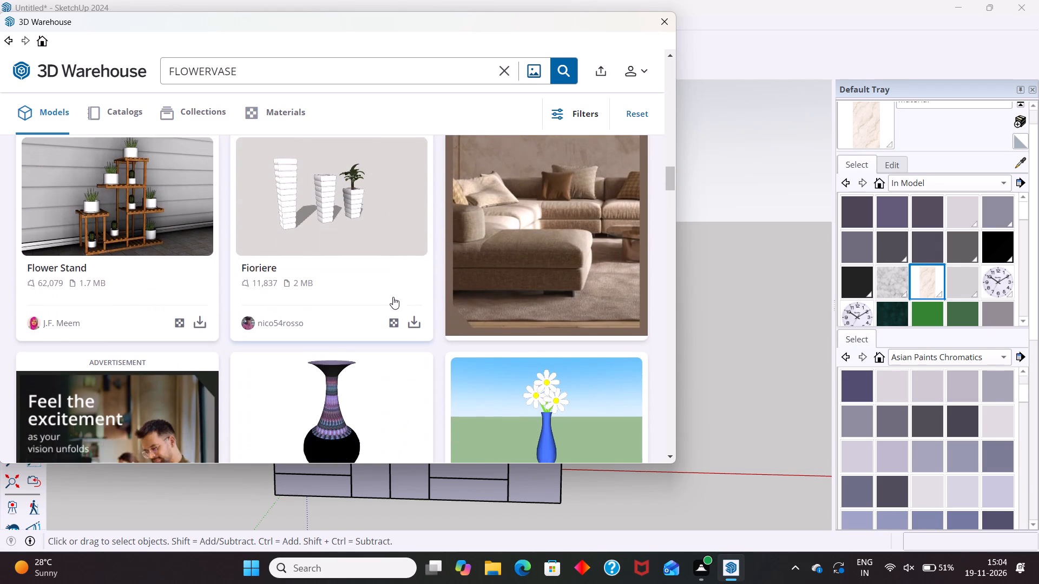
scroll(393, 297, down, 2)
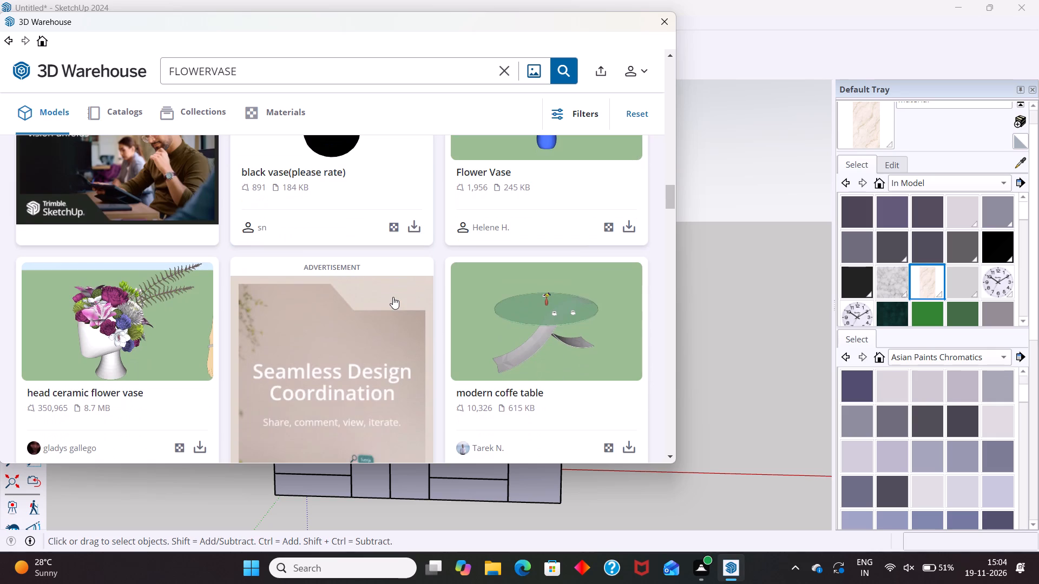
scroll(393, 297, down, 13)
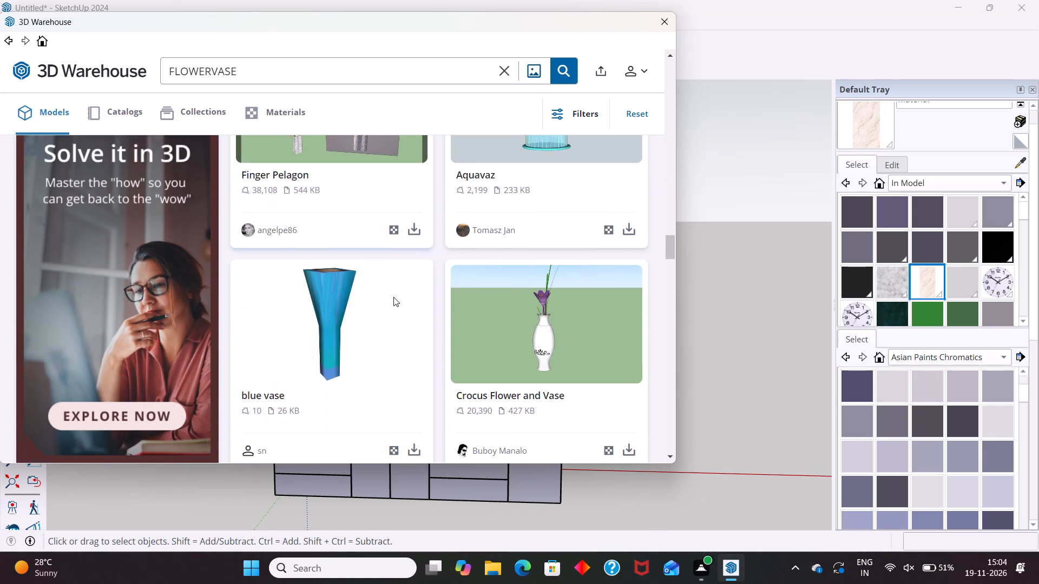
scroll(393, 297, down, 2)
scroll(395, 297, up, 2)
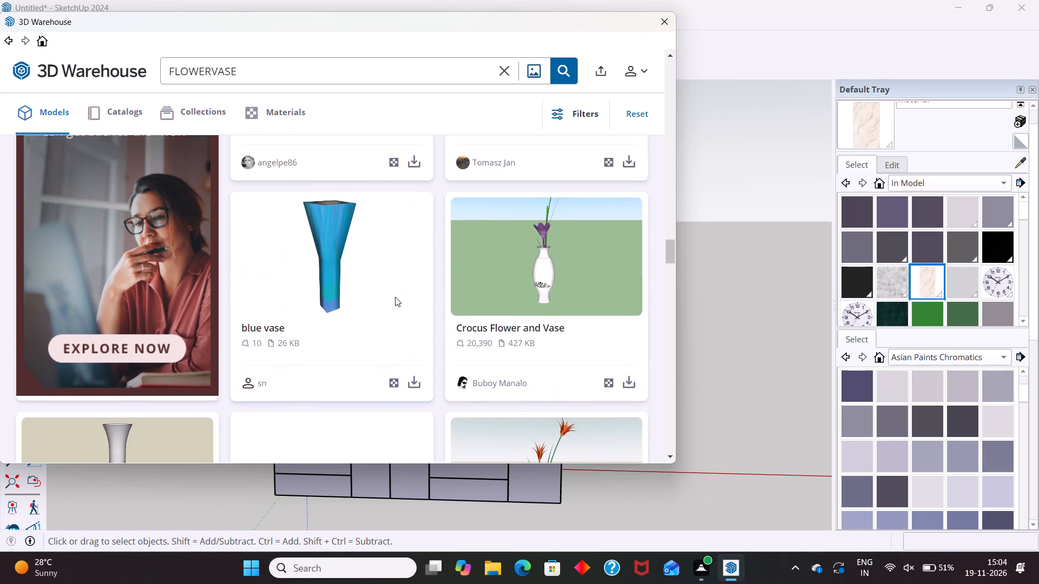
scroll(395, 297, down, 4)
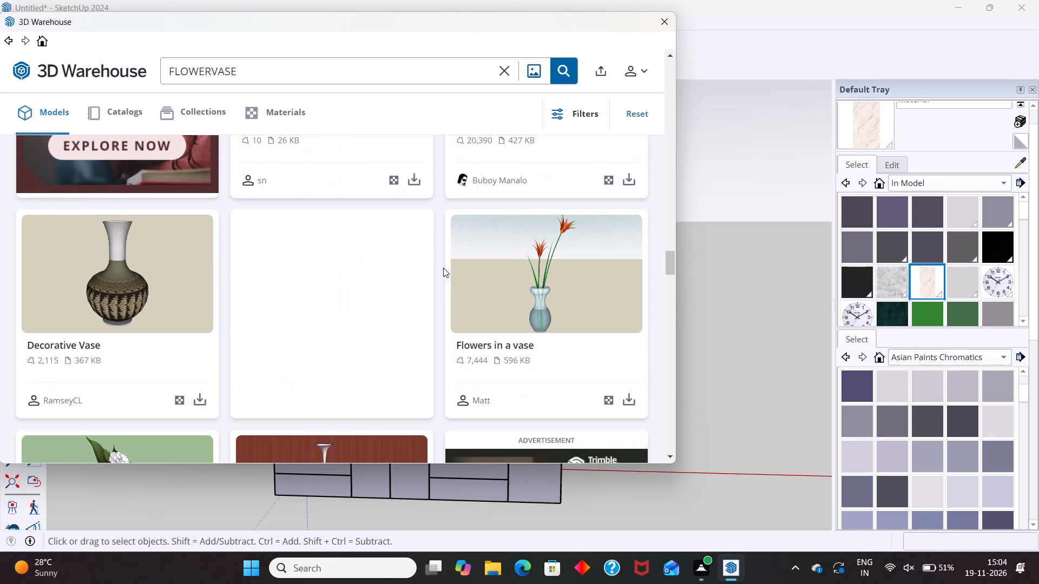
scroll(458, 266, down, 6)
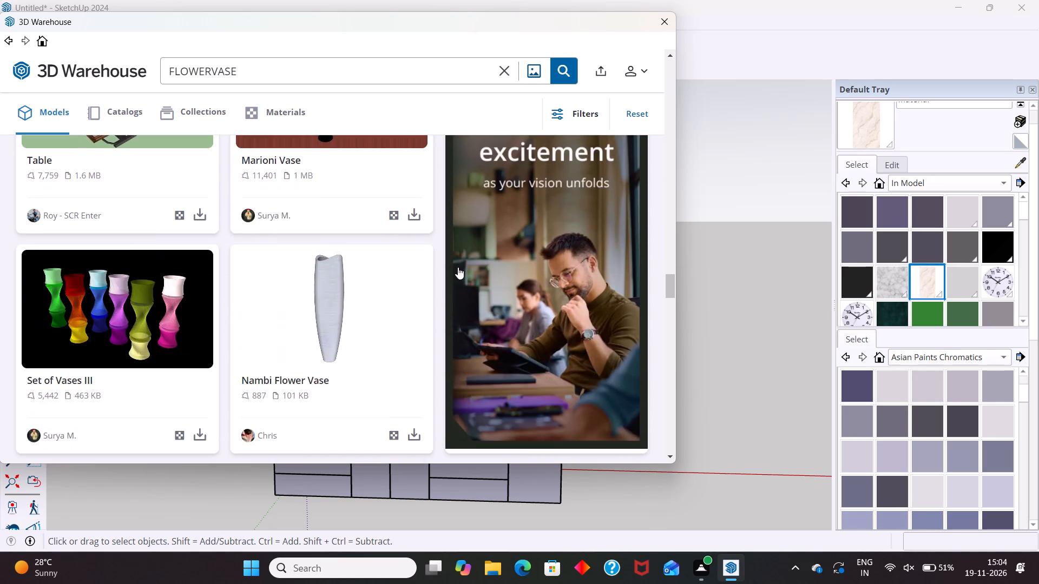
scroll(458, 267, down, 9)
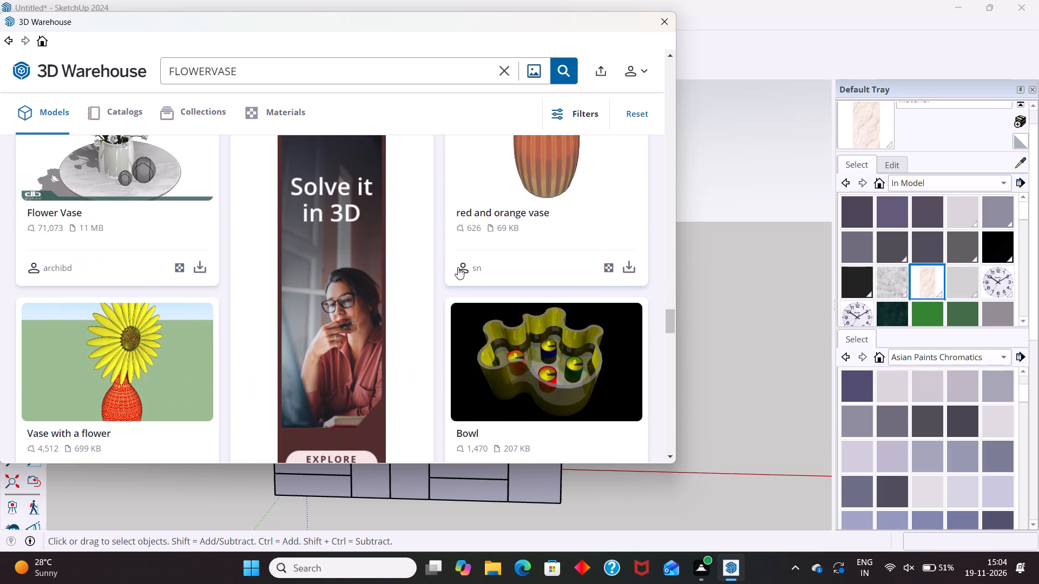
scroll(458, 267, down, 9)
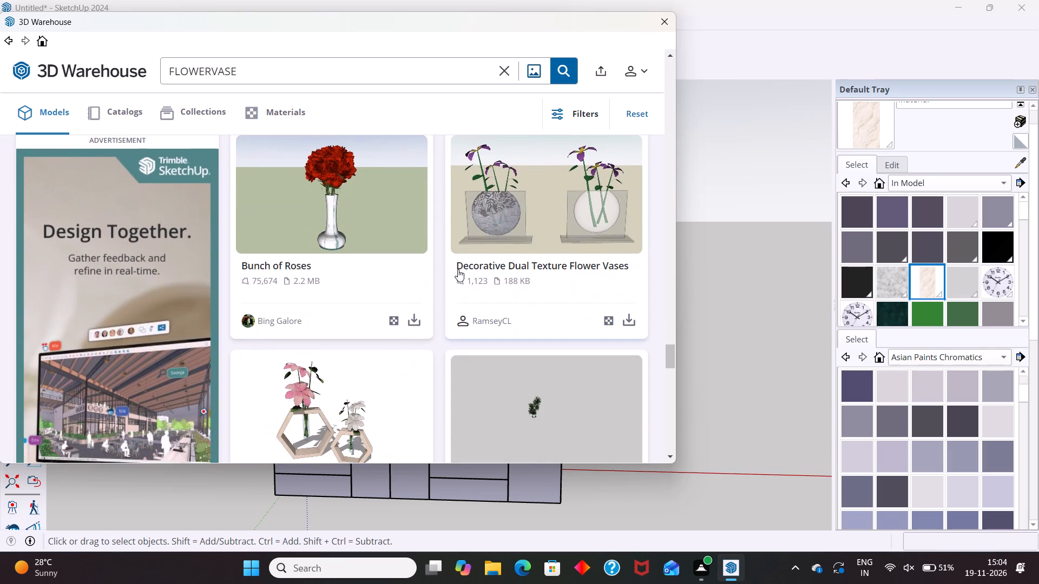
scroll(458, 269, down, 9)
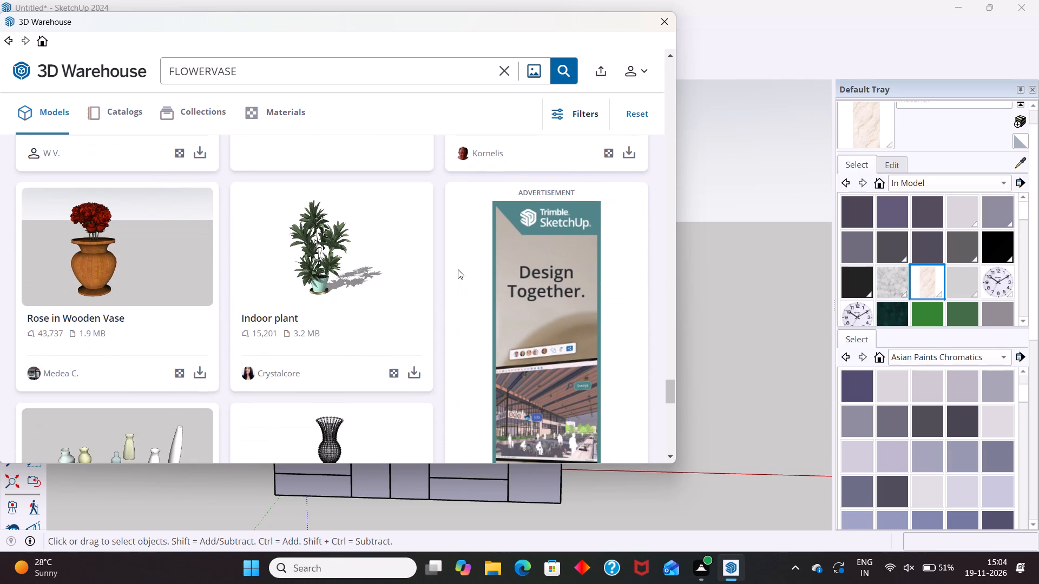
scroll(458, 269, down, 6)
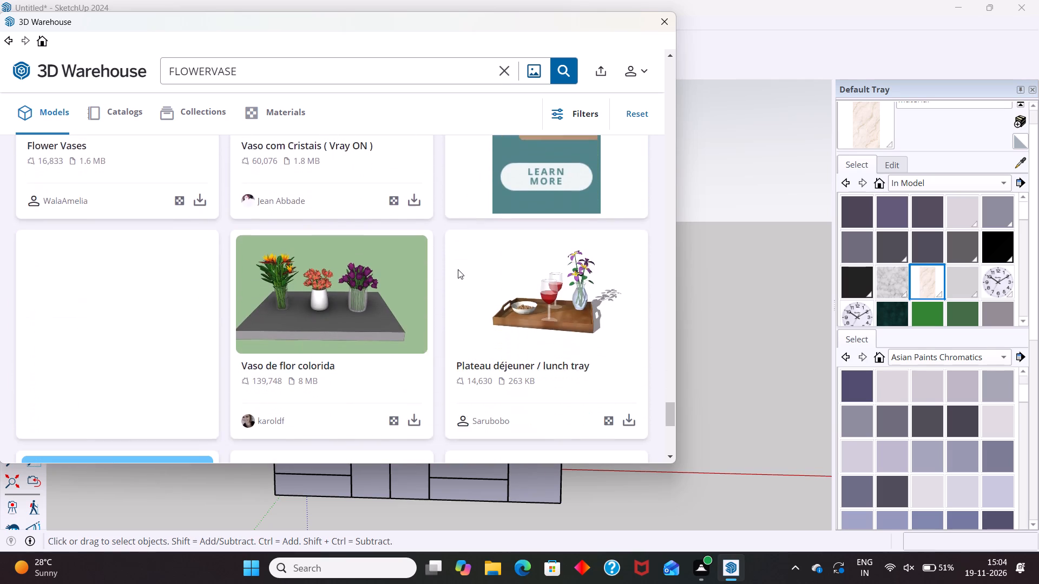
scroll(458, 269, down, 1)
scroll(458, 269, up, 15)
scroll(458, 267, down, 6)
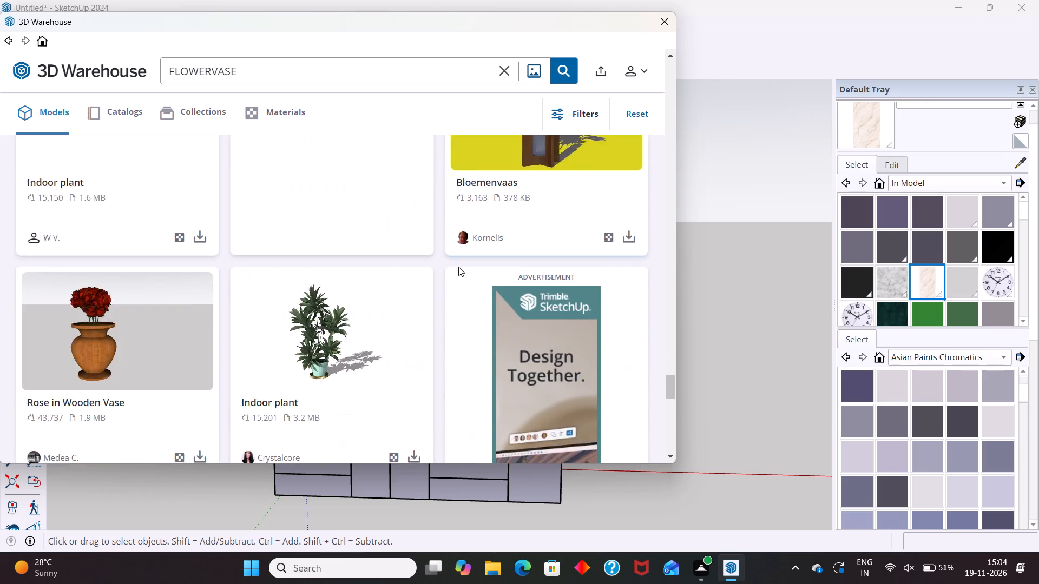
scroll(458, 267, down, 12)
scroll(458, 267, up, 2)
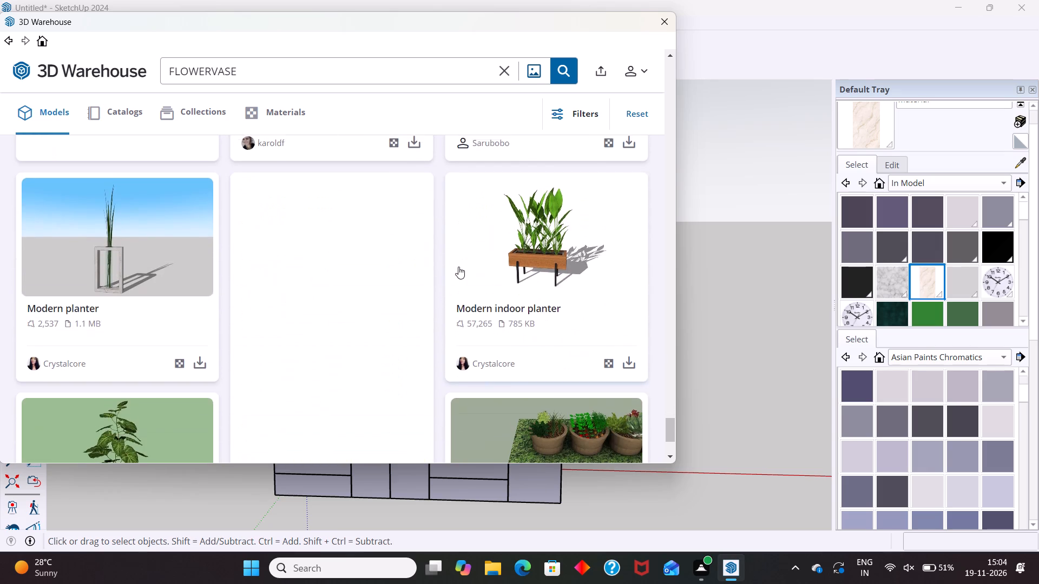
scroll(458, 267, up, 20)
scroll(458, 267, up, 12)
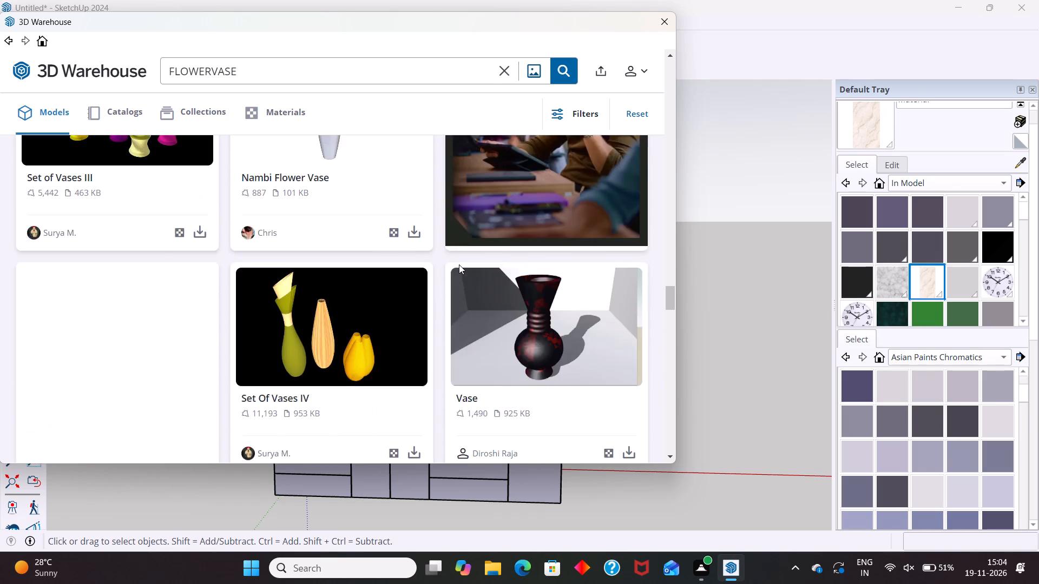
scroll(462, 264, up, 15)
scroll(521, 260, down, 3)
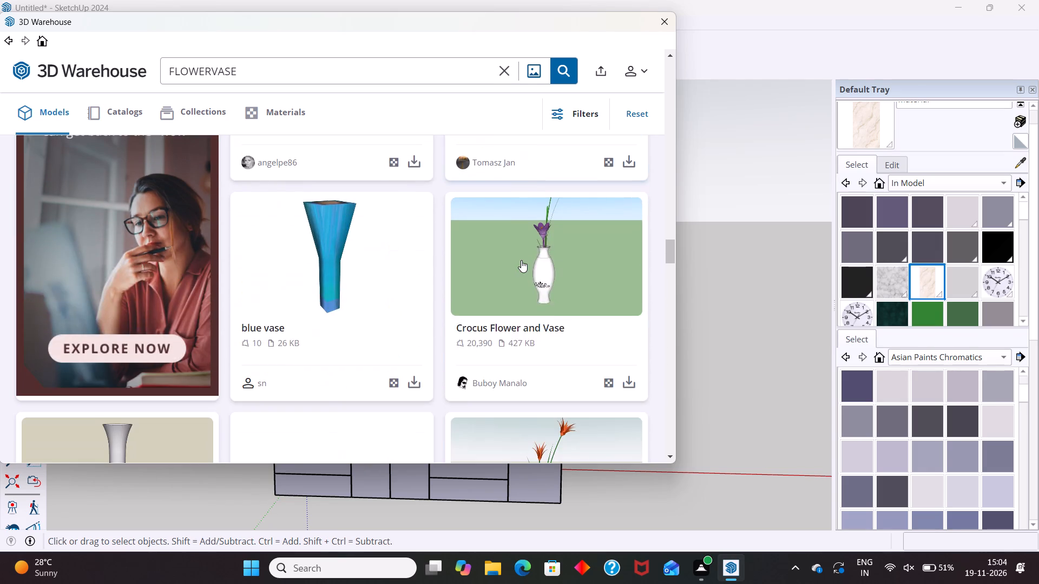
scroll(521, 260, down, 3)
Load the "Flowers in a vase" model from 3D Warehouse and place it on the ground beside the wall unit's slatted side.
click(629, 401)
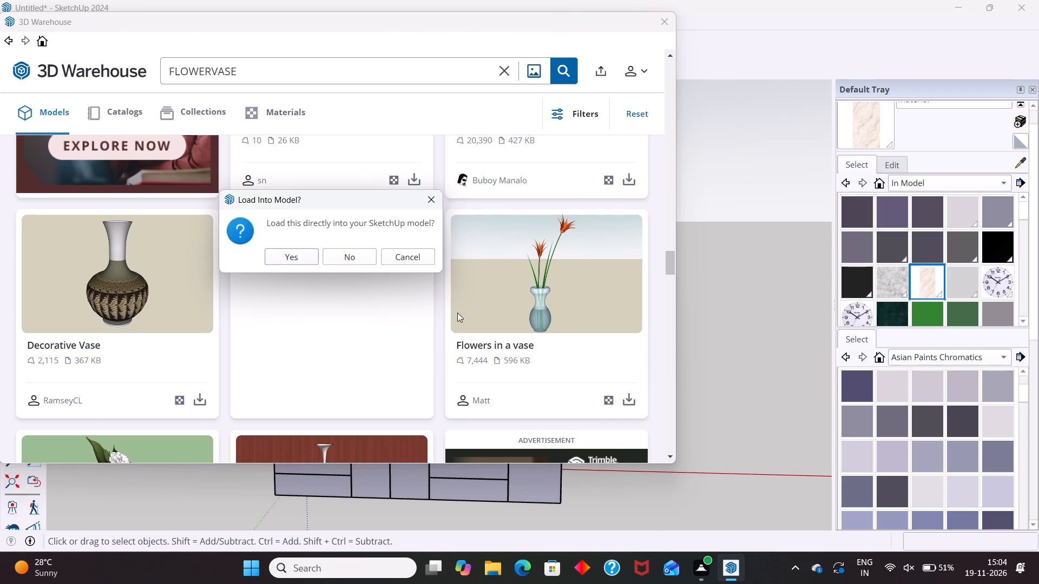
click(306, 256)
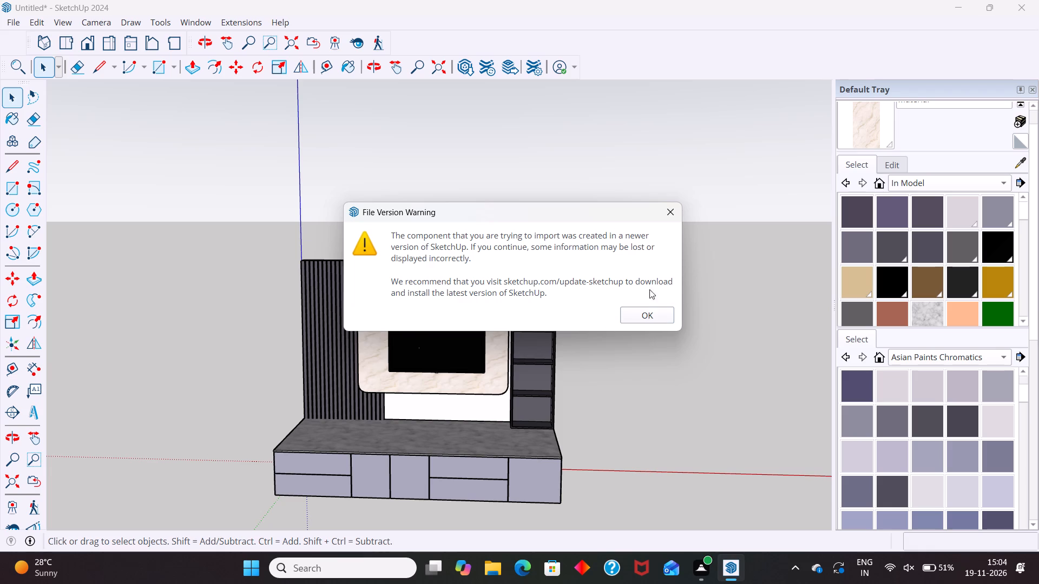
click(663, 211)
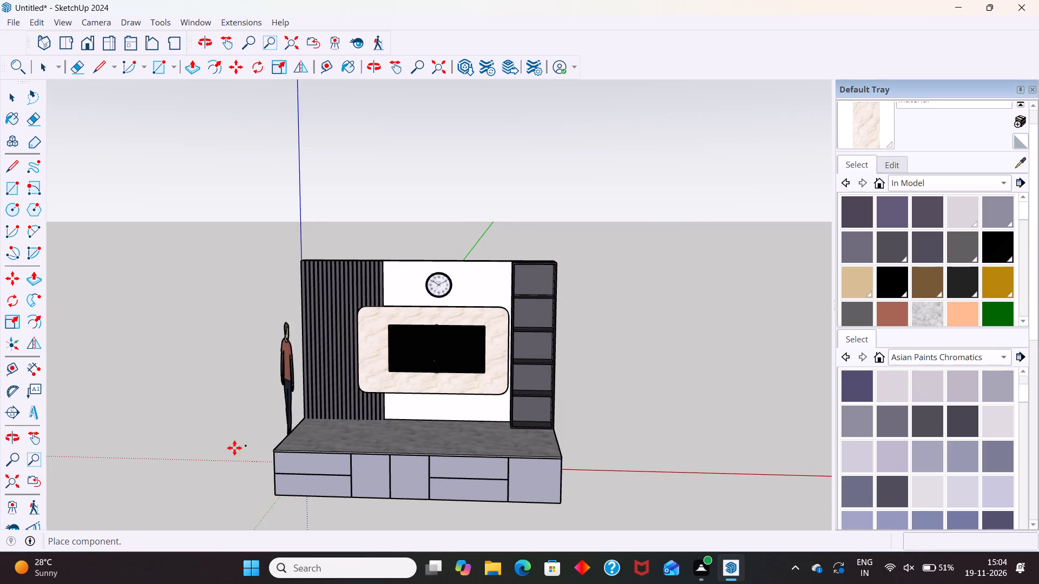
scroll(156, 389, down, 5)
click(95, 408)
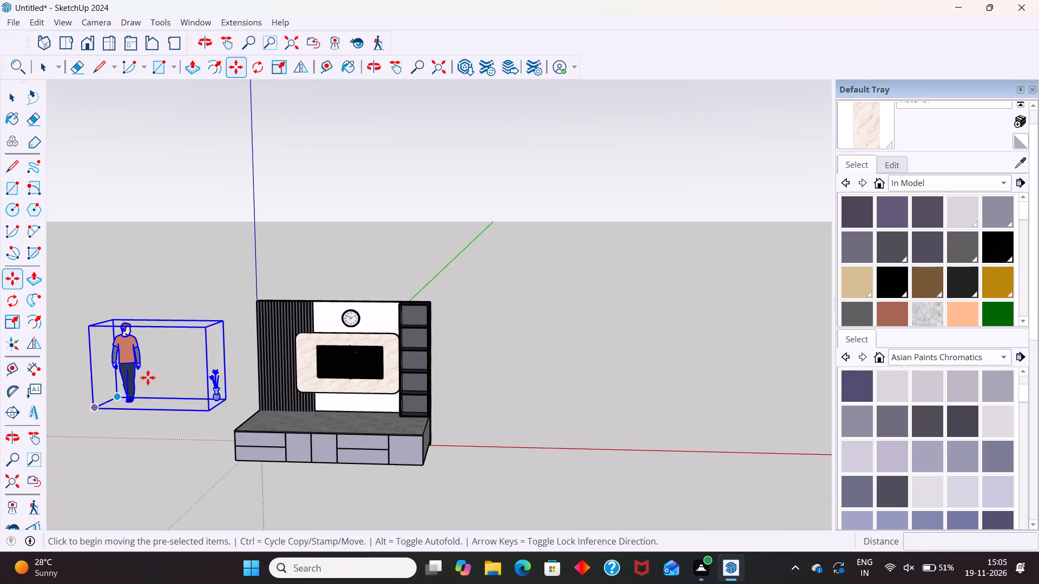
Open the imported flower vase component for editing and delete the standing human figure inside it.
scroll(166, 355, up, 6)
key(space)
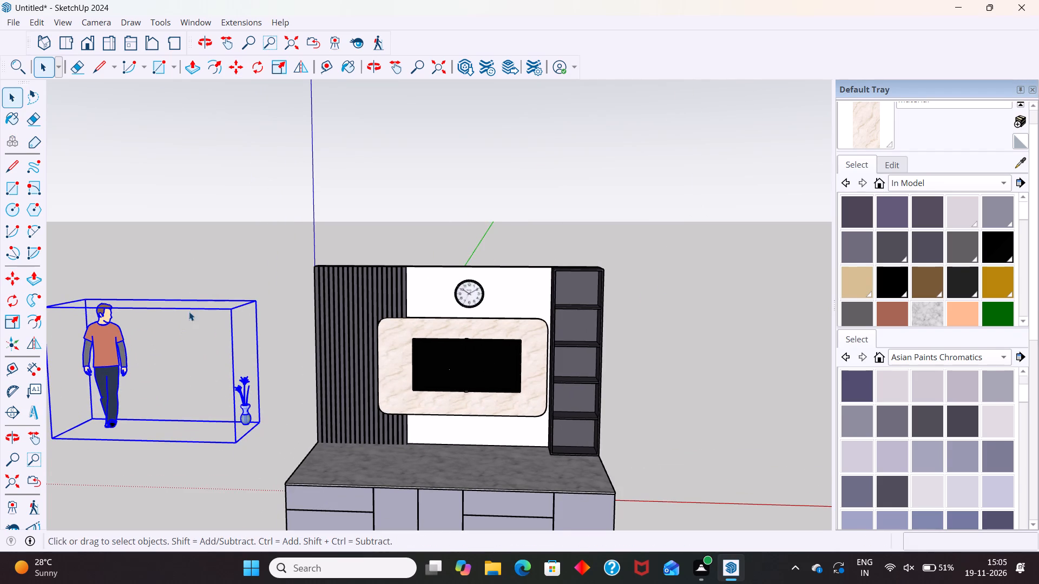
right_click(197, 307)
click(94, 364)
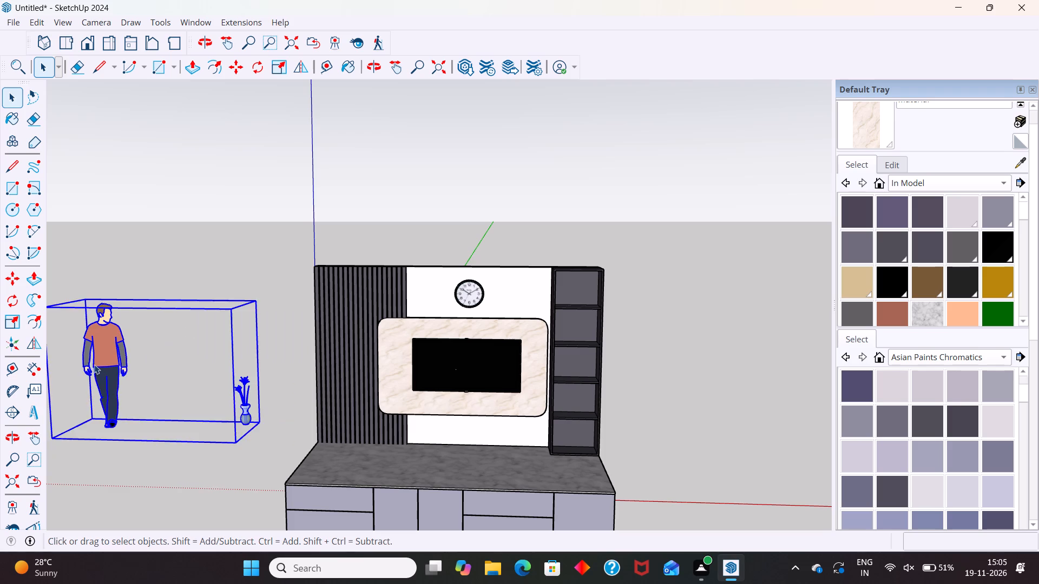
double_click(97, 362)
click(97, 362)
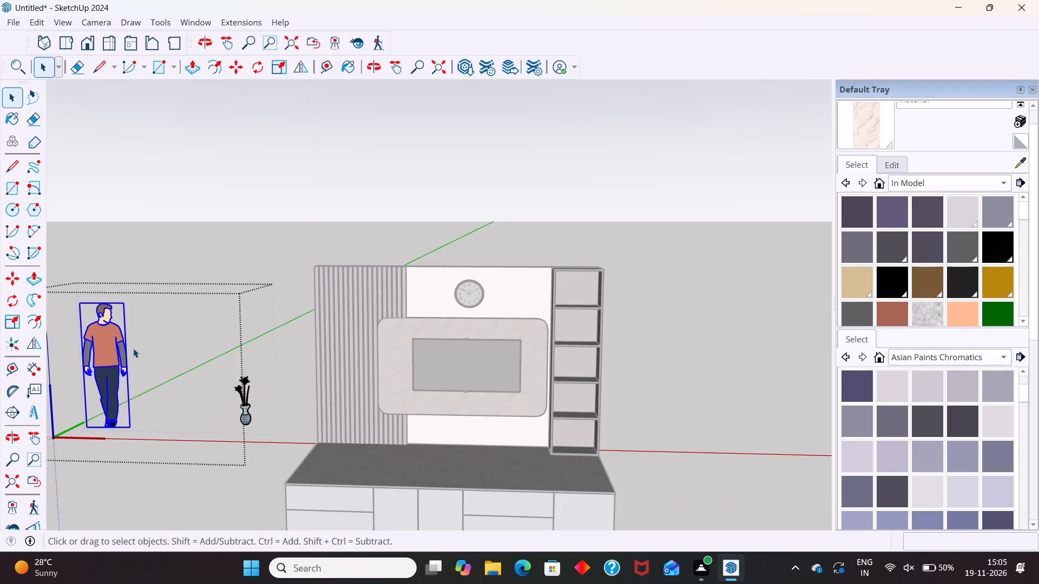
key(Delete)
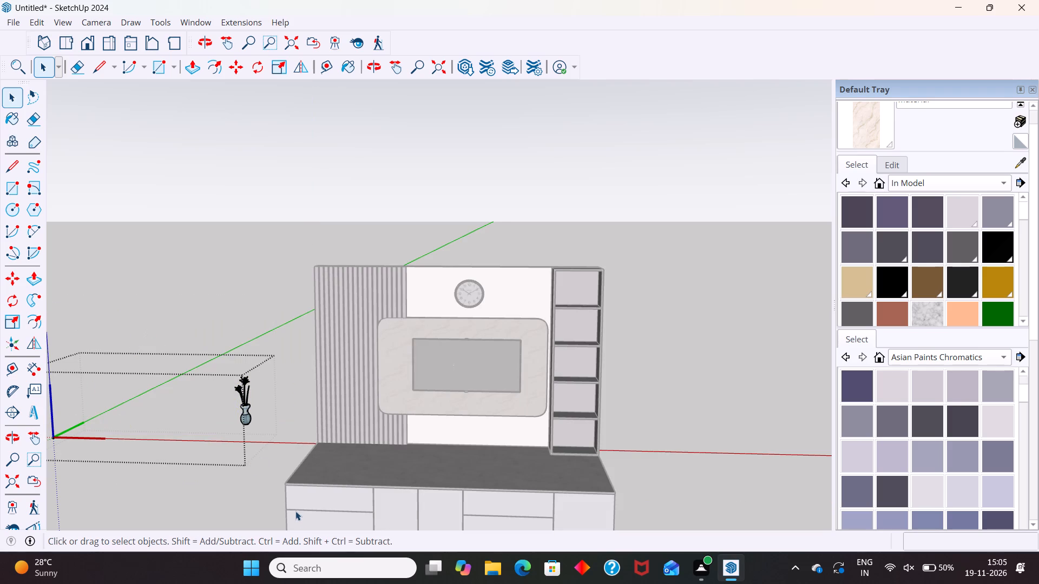
Move the flower vase onto the wall unit's countertop in front of the slatted panel and exit component editing.
click(252, 430)
click(241, 413)
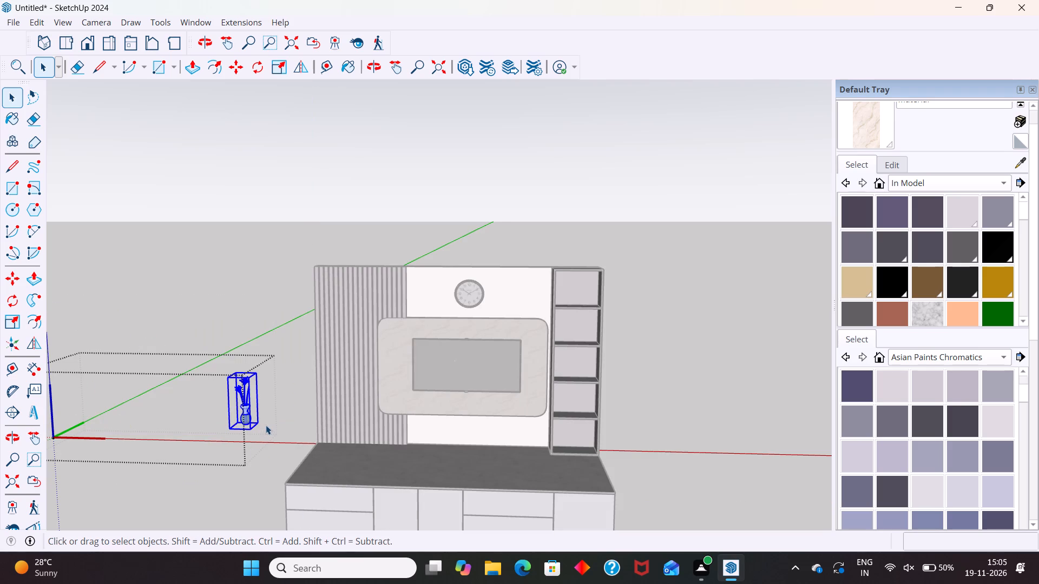
key(m)
drag(260, 417, 260, 423)
scroll(379, 453, up, 3)
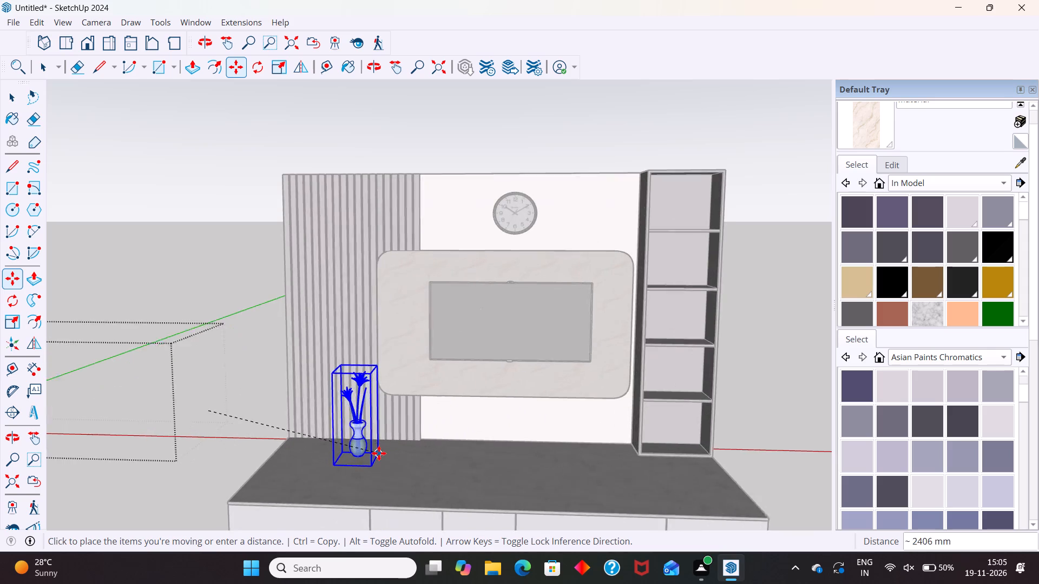
scroll(379, 453, up, 2)
click(384, 455)
key(space)
click(228, 423)
middle_drag(325, 462, 413, 457)
click(786, 334)
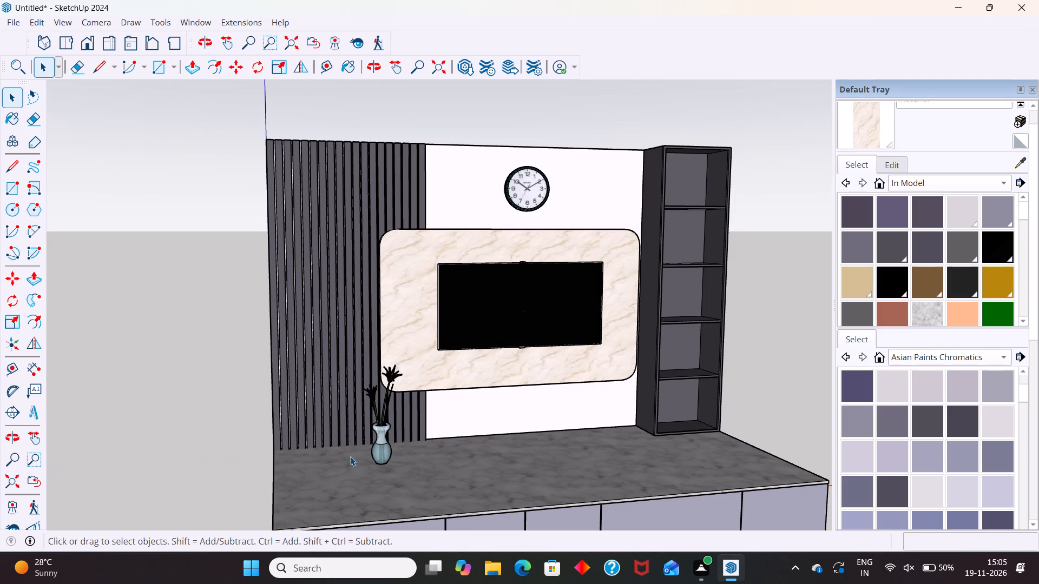
Explode the imported component that contains the flower vase and clear the selection.
click(383, 451)
right_click(383, 451)
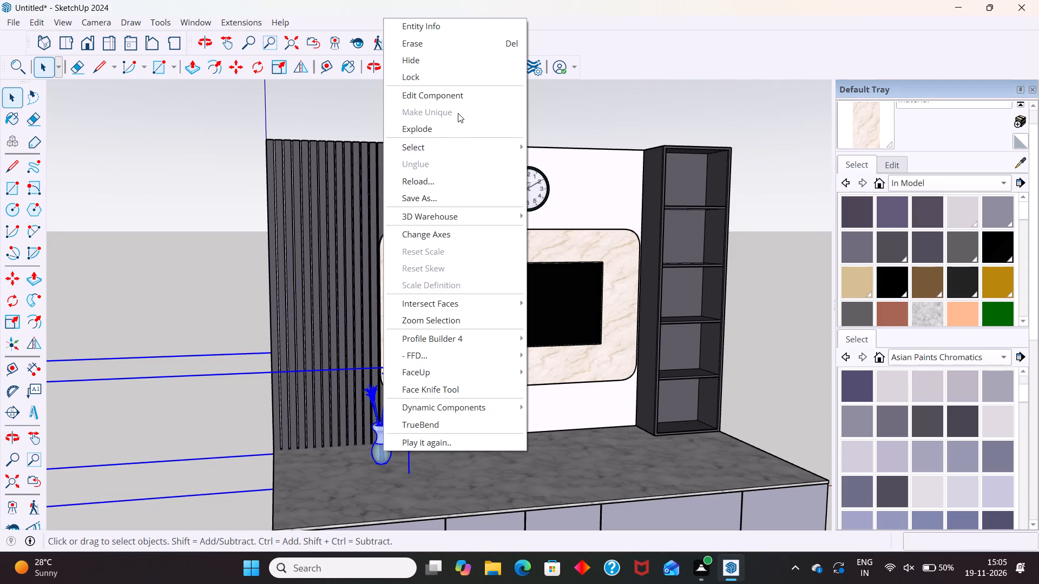
click(450, 129)
right_click(378, 382)
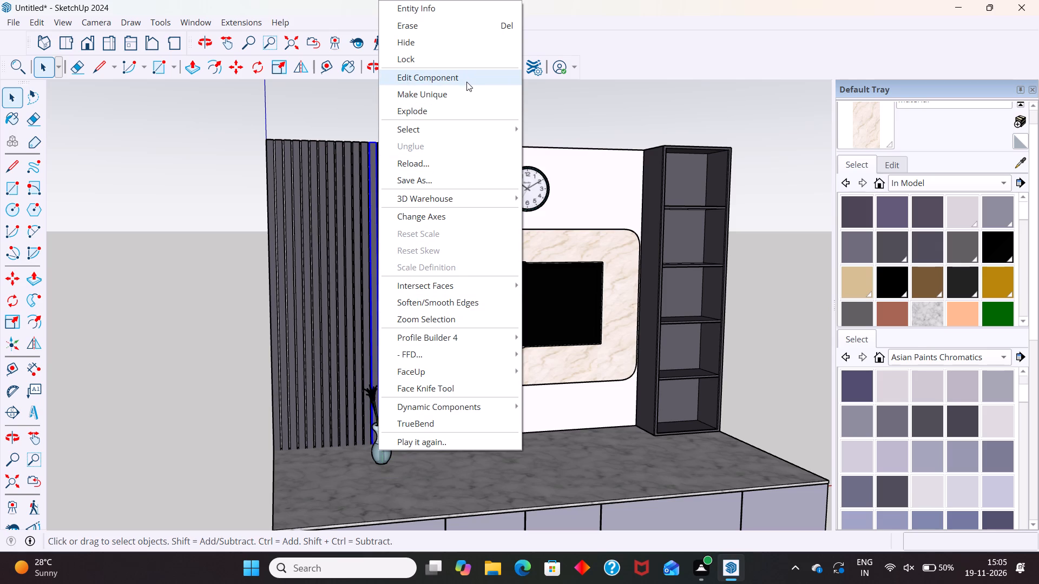
click(762, 112)
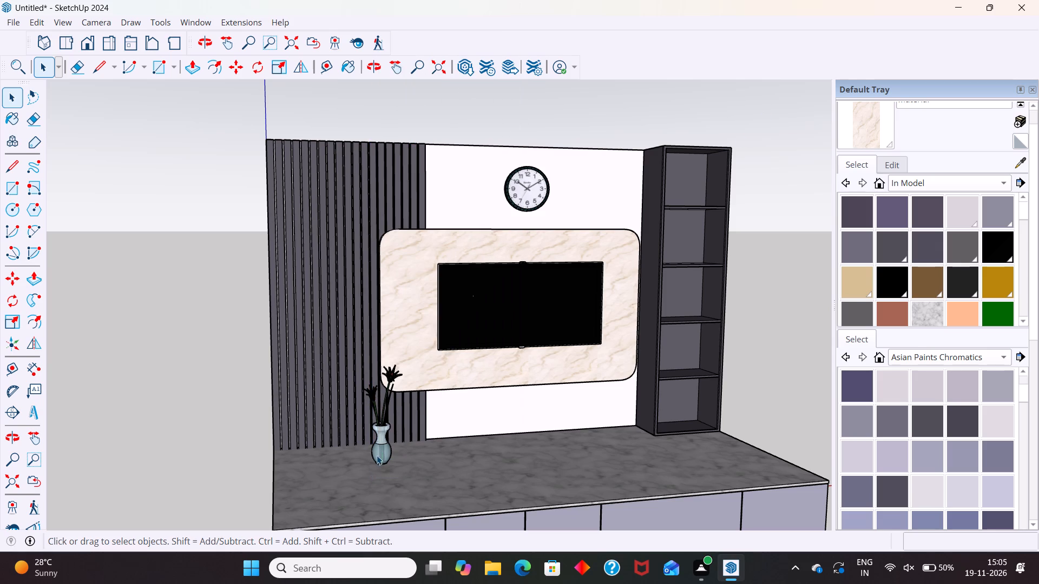
click(377, 451)
click(250, 483)
Examine the flower vase up close and check its placement against the whole wall unit.
middle_drag(423, 465, 301, 450)
scroll(341, 411, up, 10)
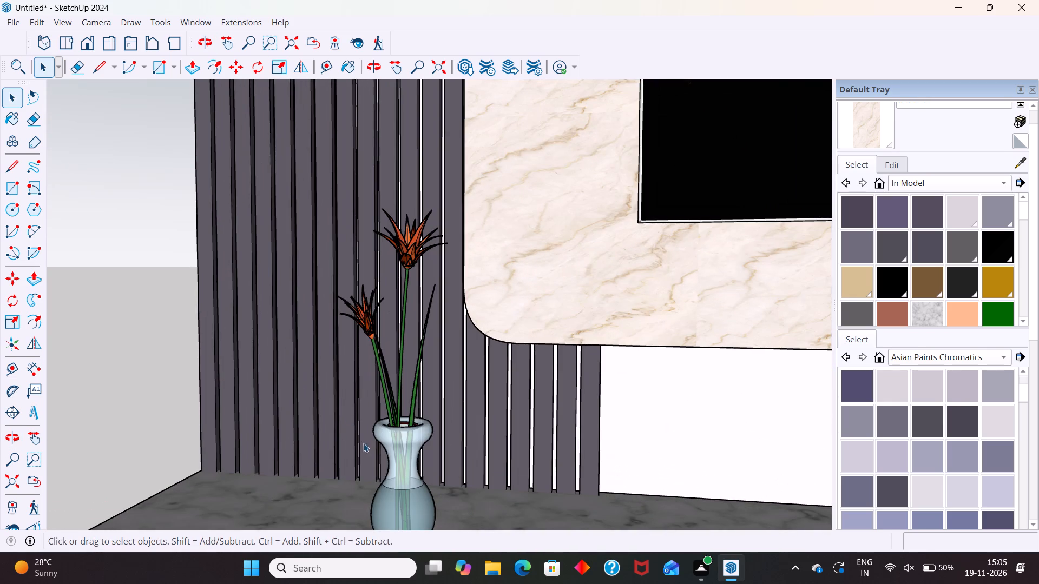
scroll(417, 359, down, 7)
middle_drag(380, 469, 438, 511)
scroll(384, 395, down, 6)
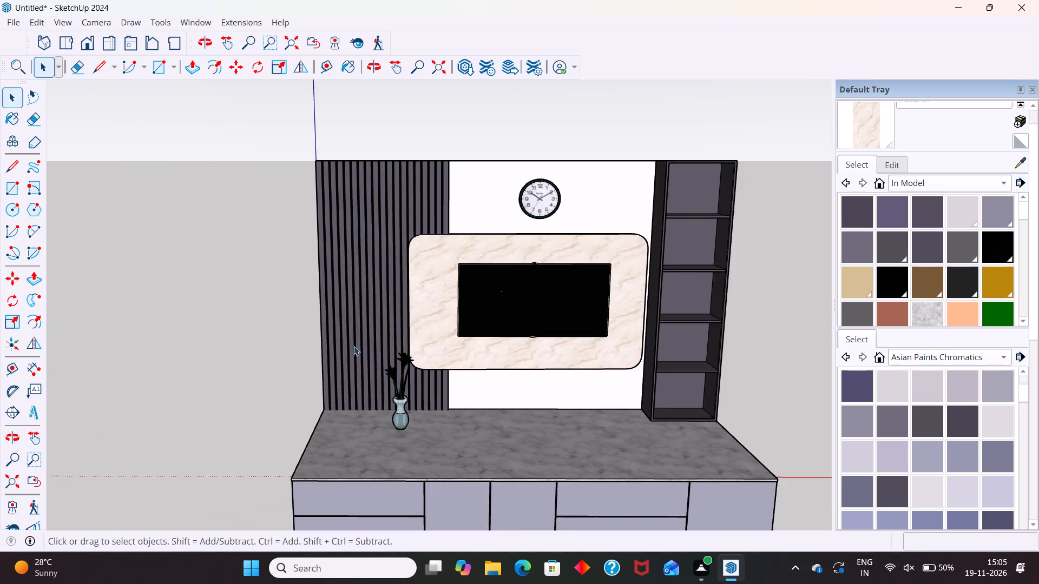
scroll(354, 346, down, 5)
scroll(445, 382, up, 2)
scroll(435, 404, down, 1)
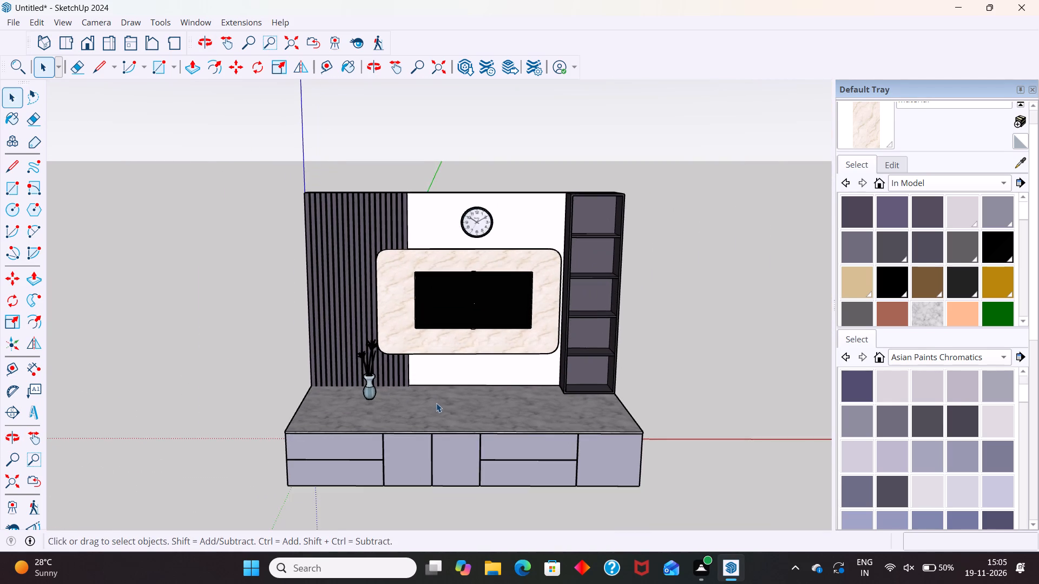
scroll(437, 401, down, 3)
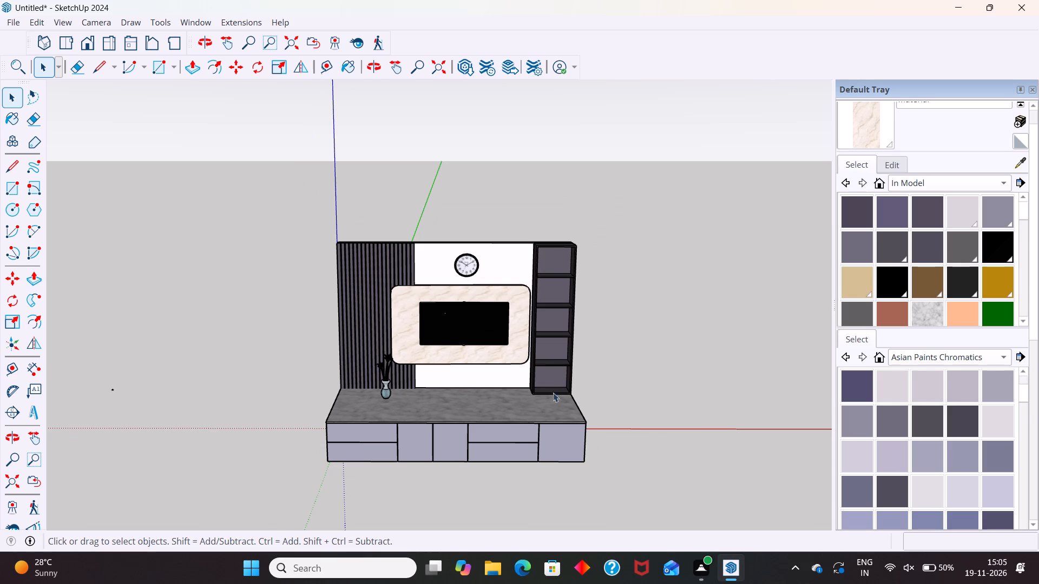
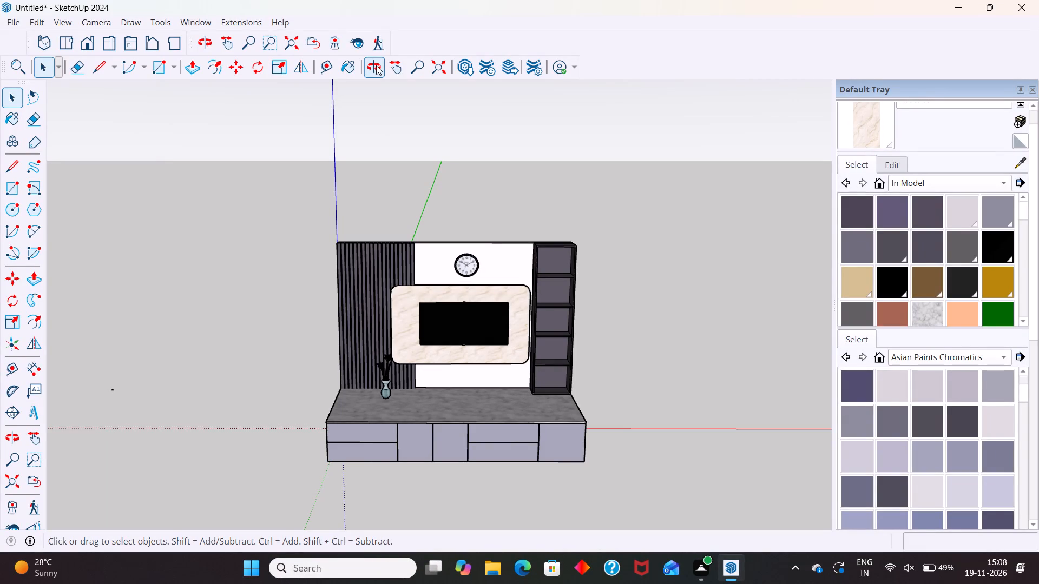
Open 3D Warehouse, clear the previous search term and look through the flower vase models.
shift+click(466, 63)
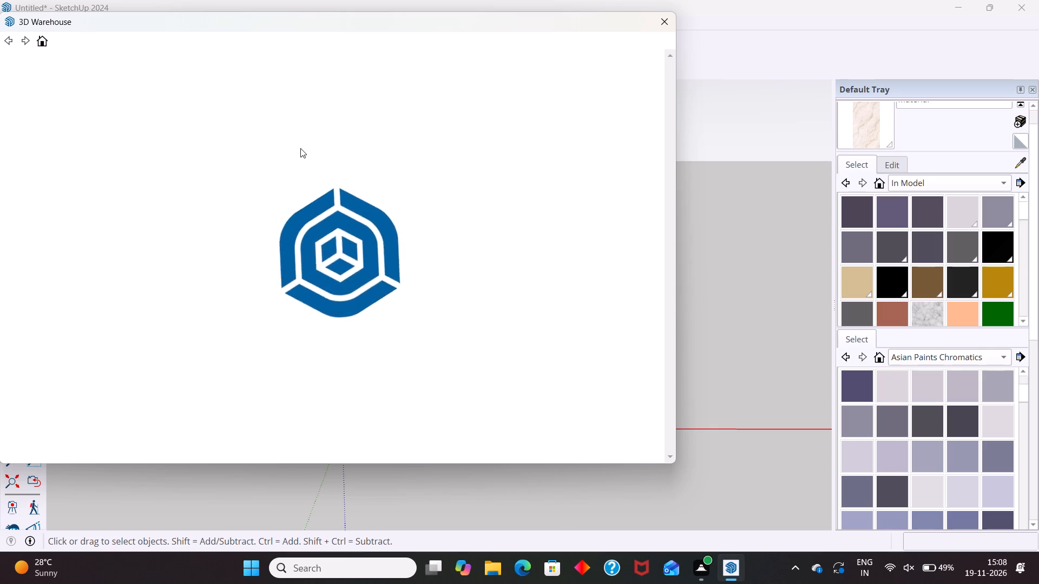
shift+click(508, 78)
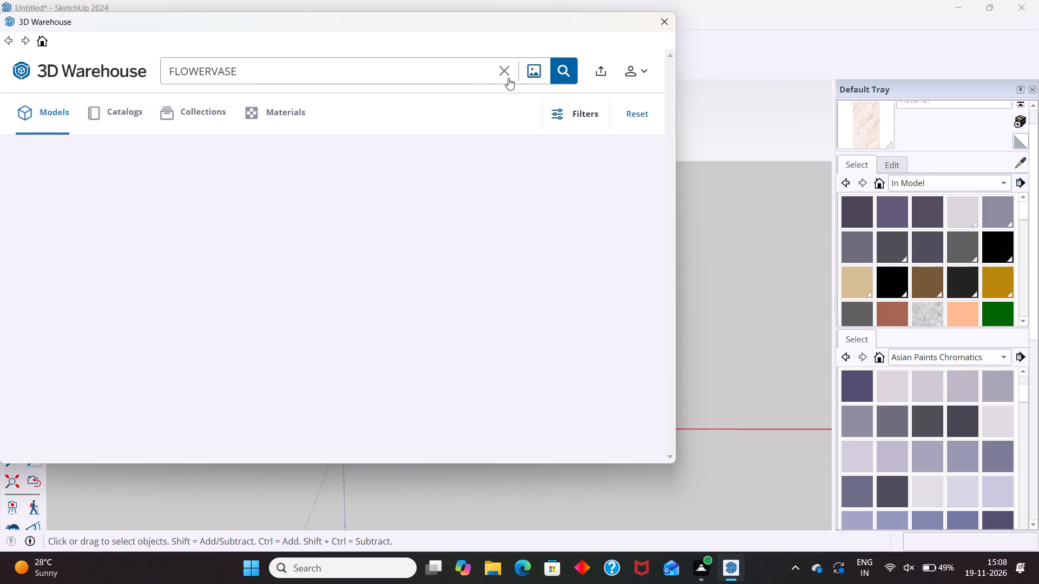
shift+click(505, 67)
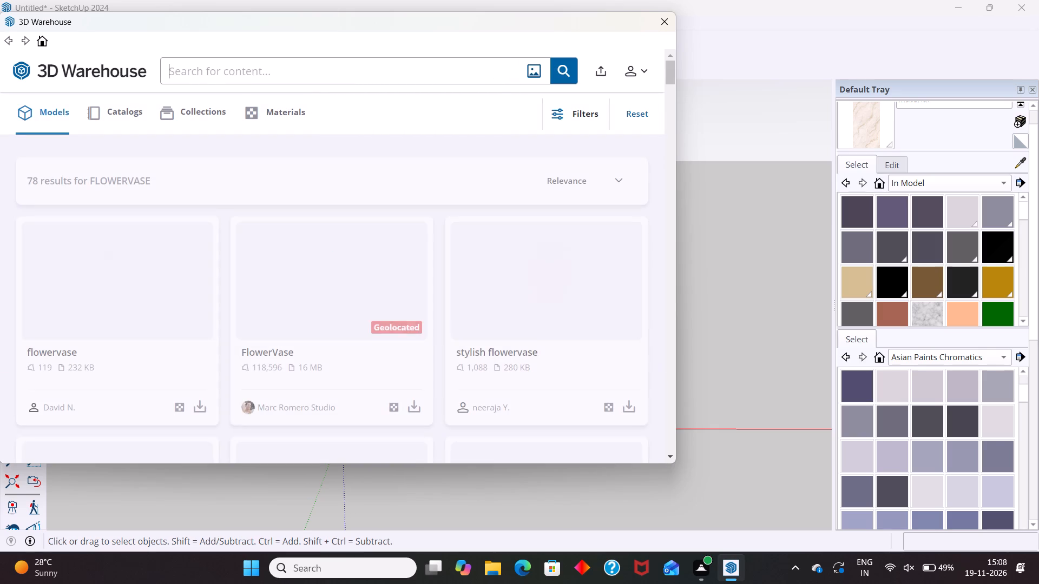
shift+click(481, 79)
shift+scroll(510, 223, down, 4)
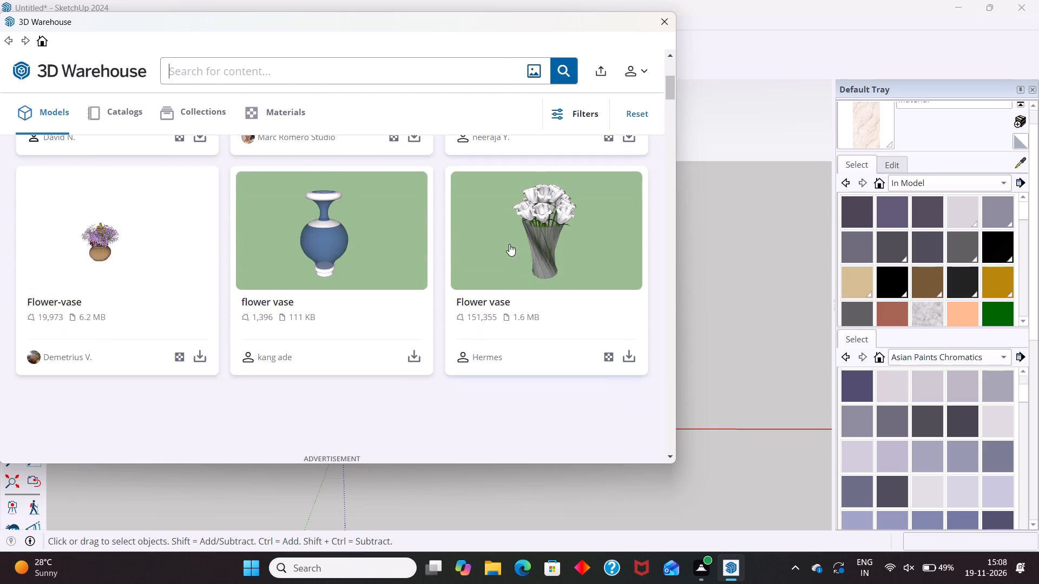
shift+scroll(509, 245, down, 18)
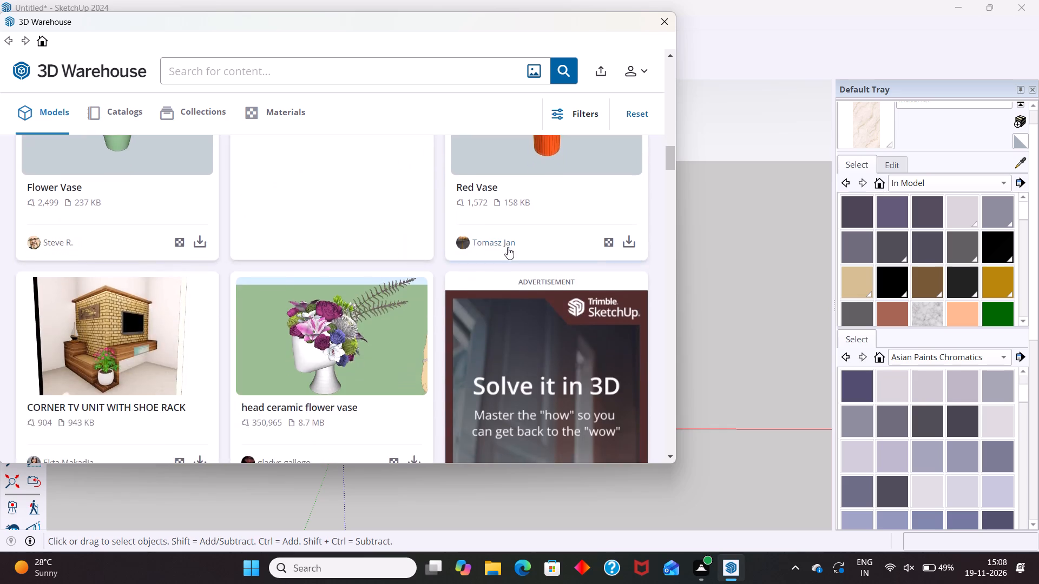
shift+scroll(508, 247, down, 16)
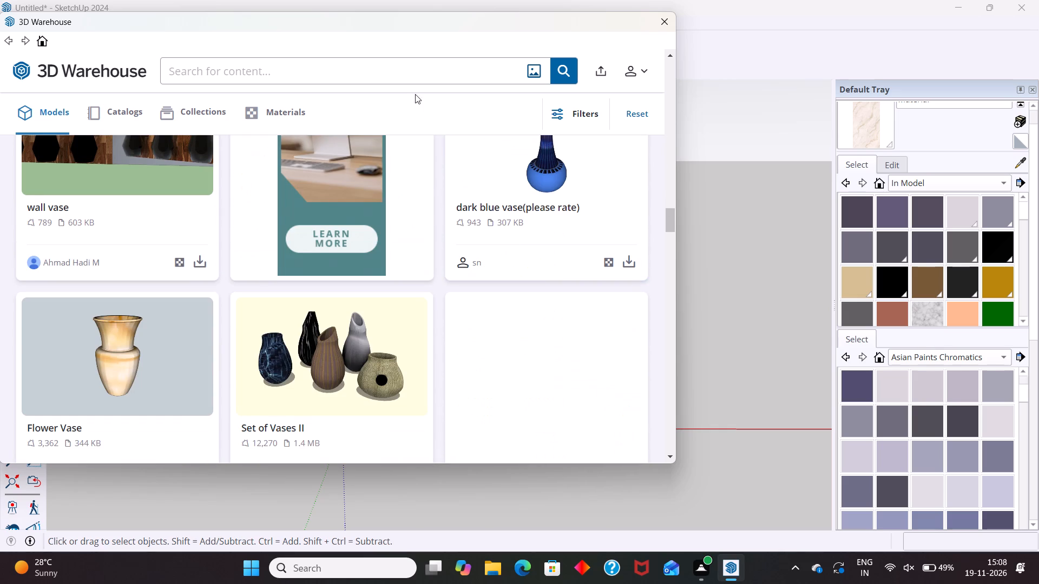
Search 3D Warehouse for INDOOR TREES.
shift+click(404, 74)
text(INDOOR TREES)
key(Return)
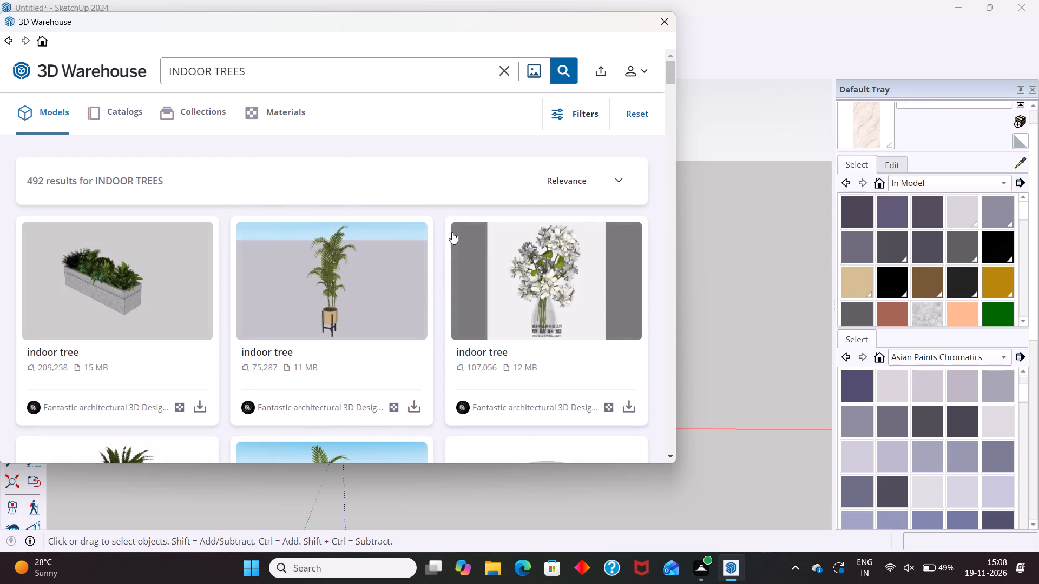
Look through the indoor tree models for a potted plant suited to decorating the wall unit.
shift+scroll(435, 316, down, 3)
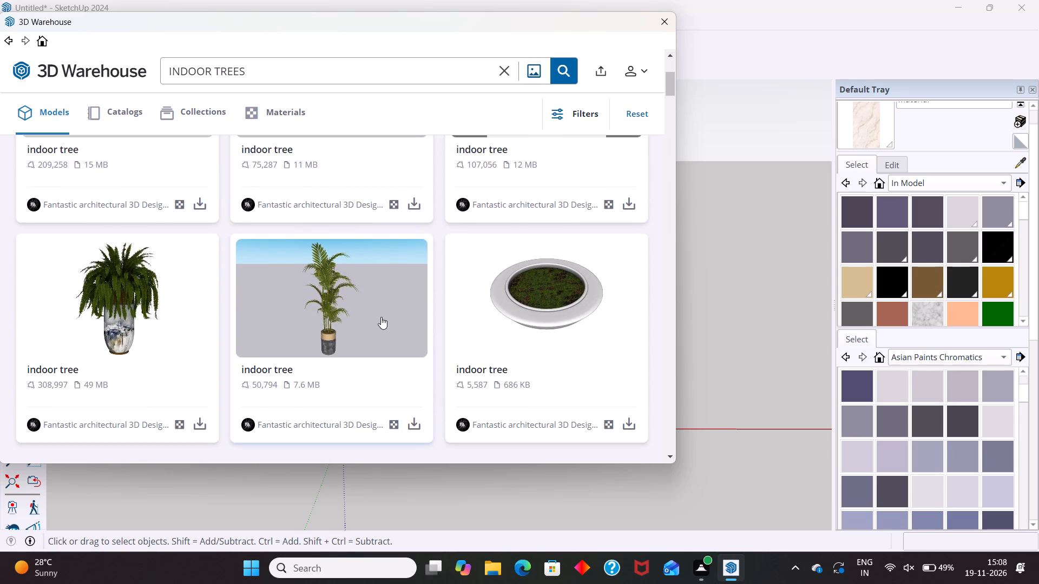
shift+scroll(380, 316, down, 11)
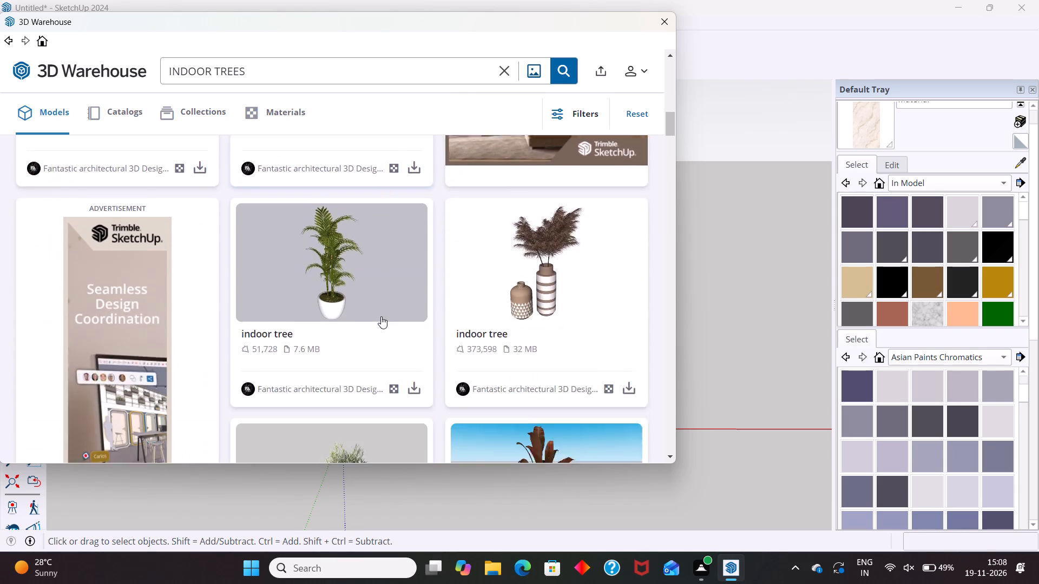
shift+scroll(381, 316, down, 10)
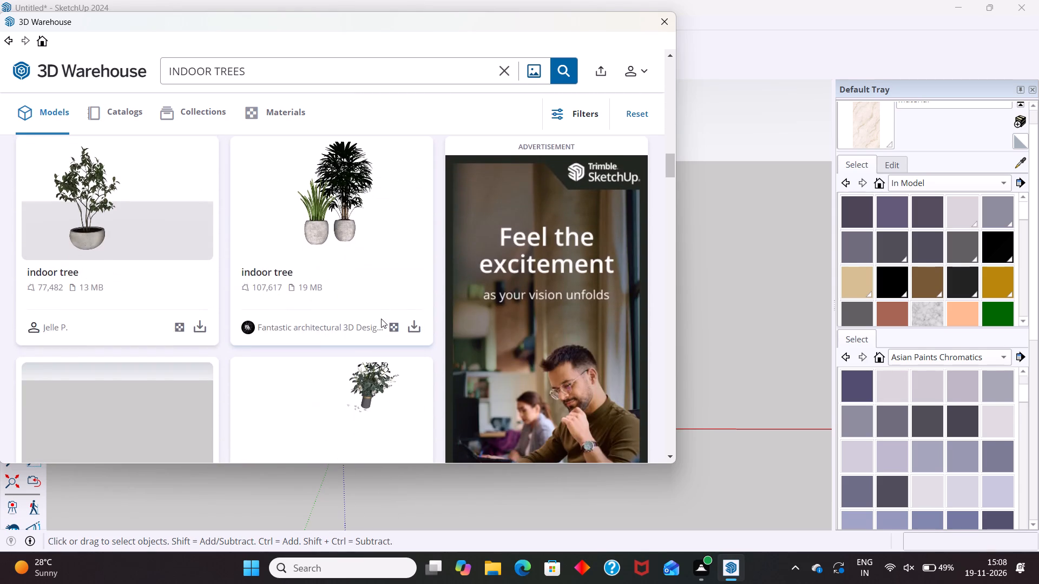
shift+scroll(381, 318, down, 8)
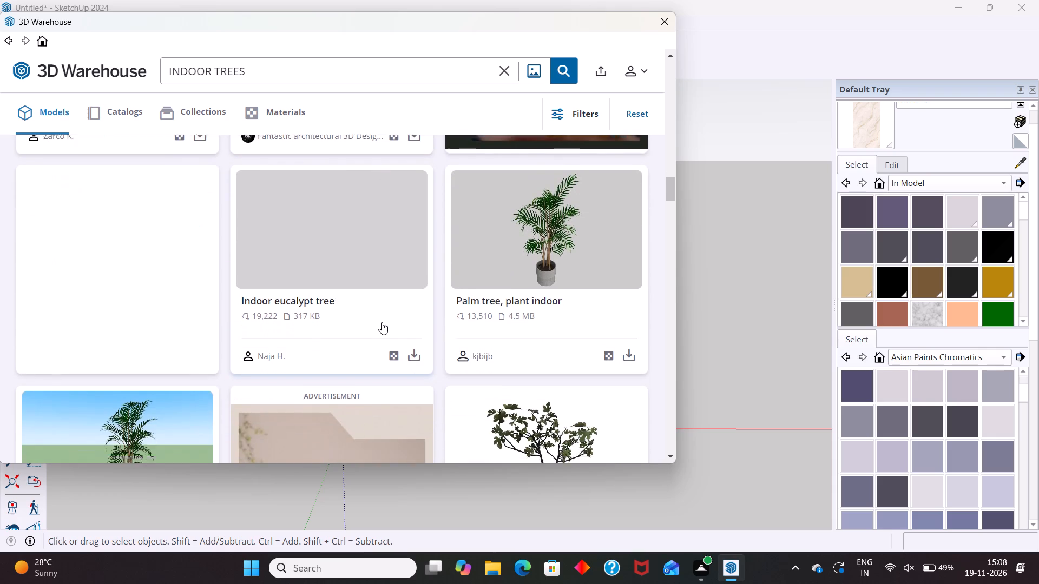
shift+scroll(382, 322, down, 7)
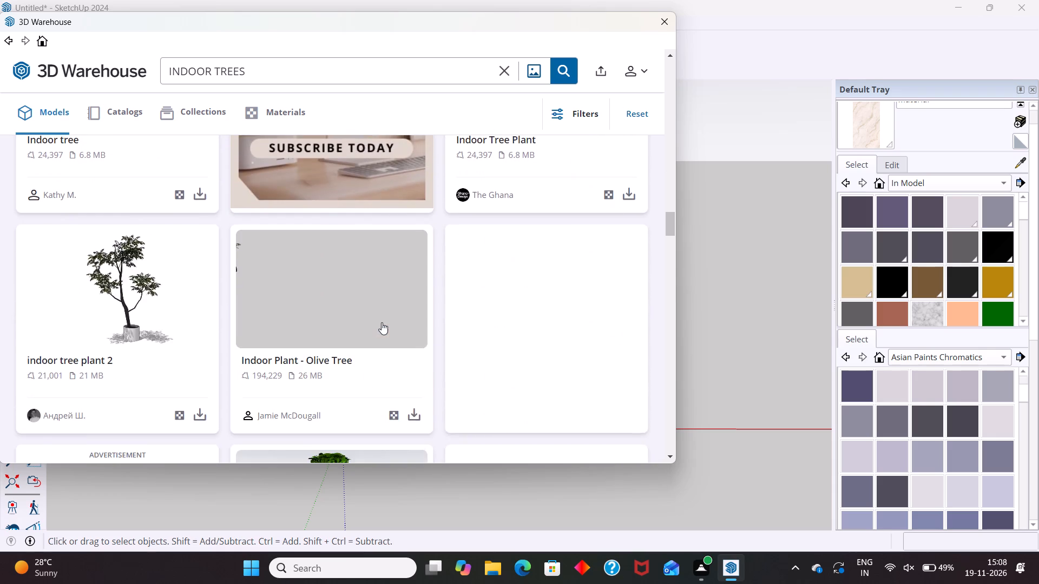
shift+scroll(382, 322, down, 11)
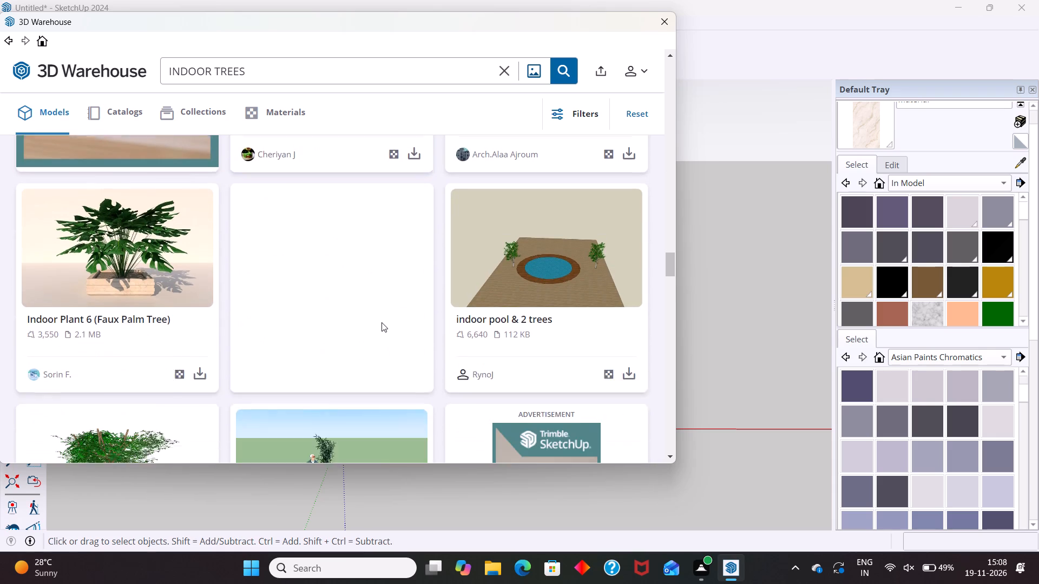
shift+scroll(382, 322, up, 4)
shift+scroll(382, 322, down, 10)
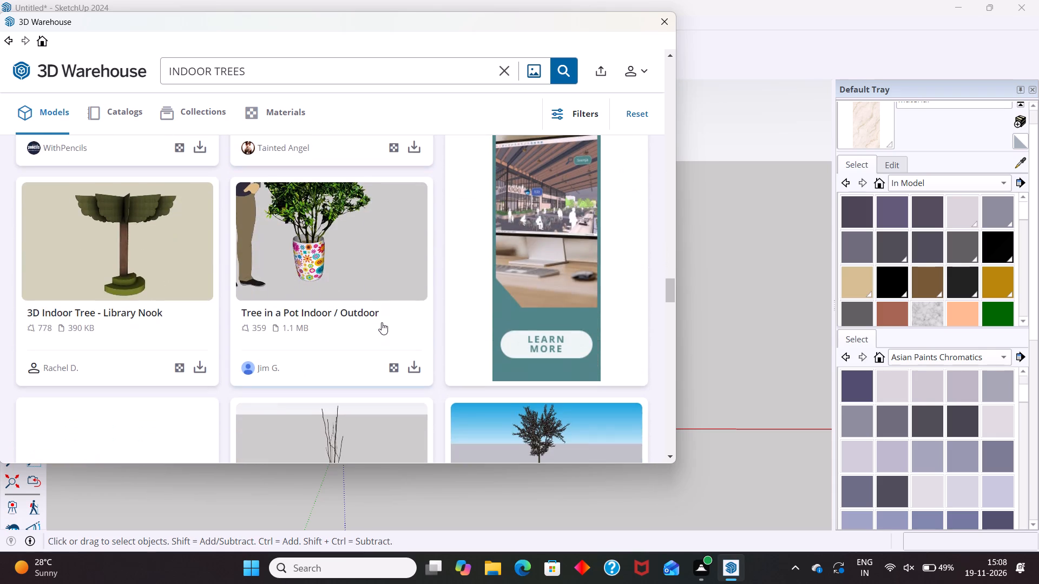
shift+scroll(382, 322, down, 5)
shift+scroll(382, 322, up, 1)
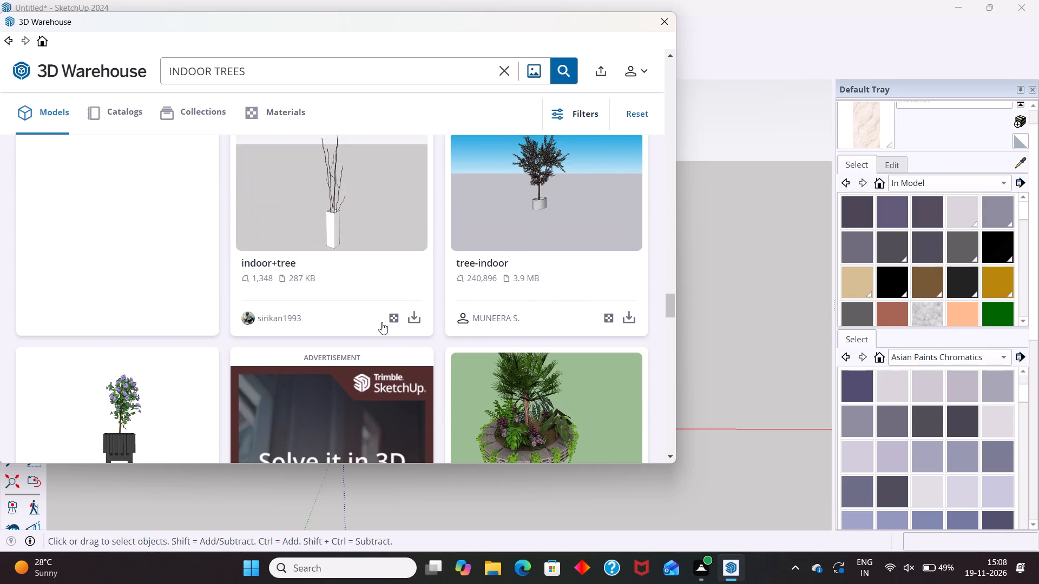
shift+scroll(382, 322, down, 14)
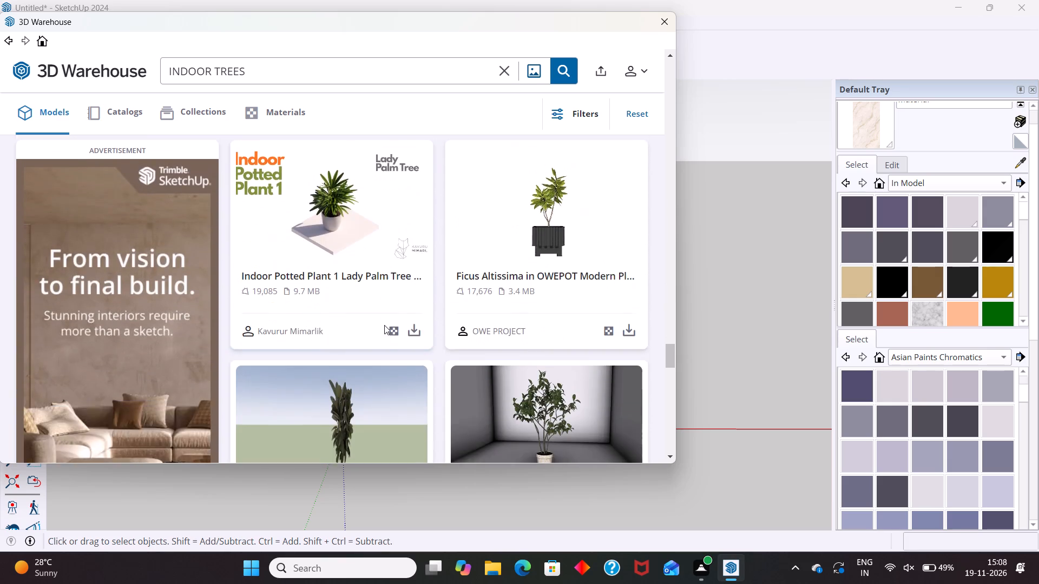
shift+scroll(384, 325, down, 1)
shift+scroll(384, 326, up, 3)
shift+scroll(384, 326, down, 4)
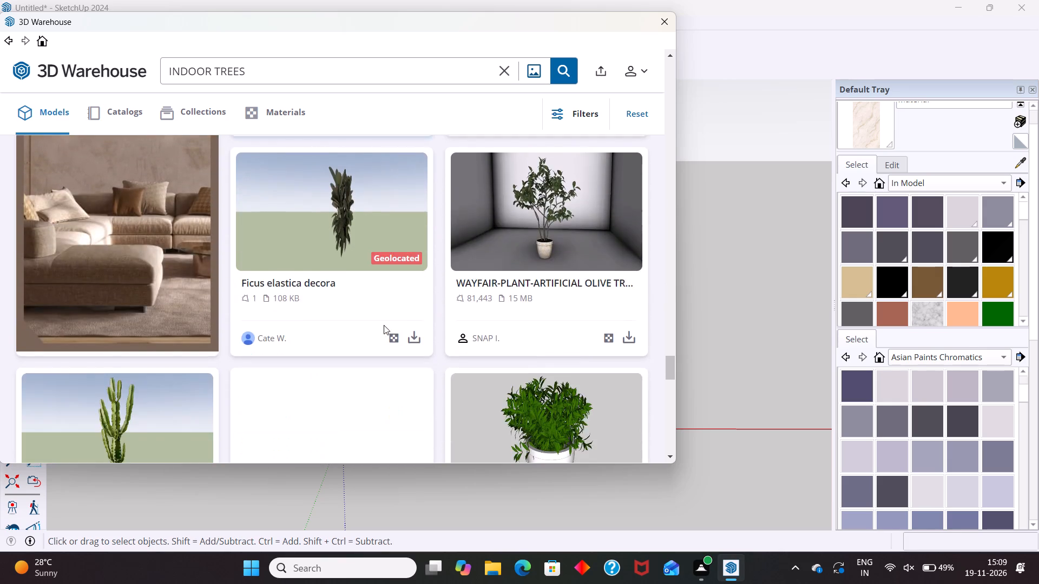
shift+scroll(384, 325, down, 7)
shift+scroll(384, 325, up, 5)
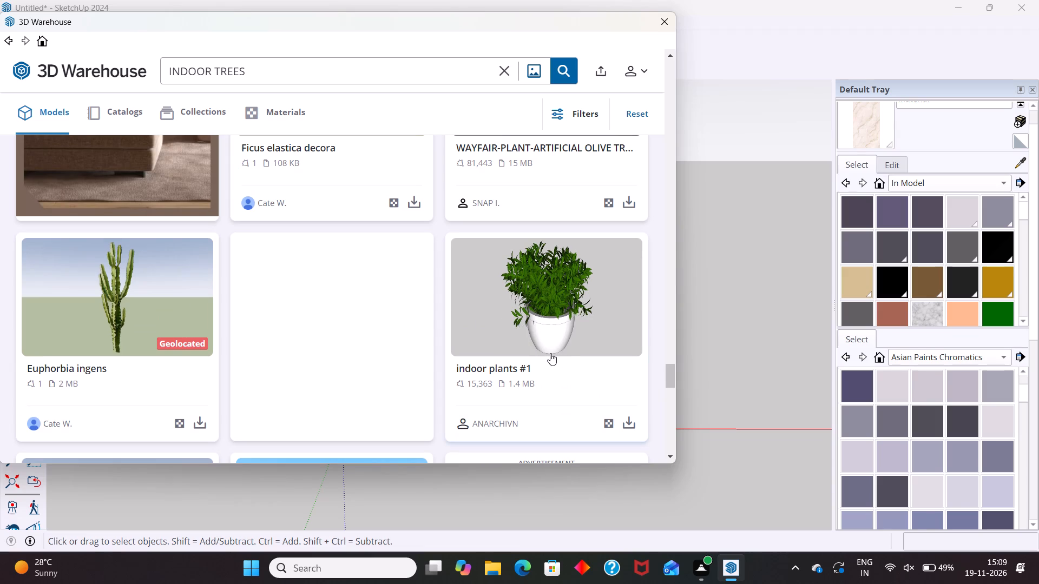
shift+scroll(550, 353, down, 8)
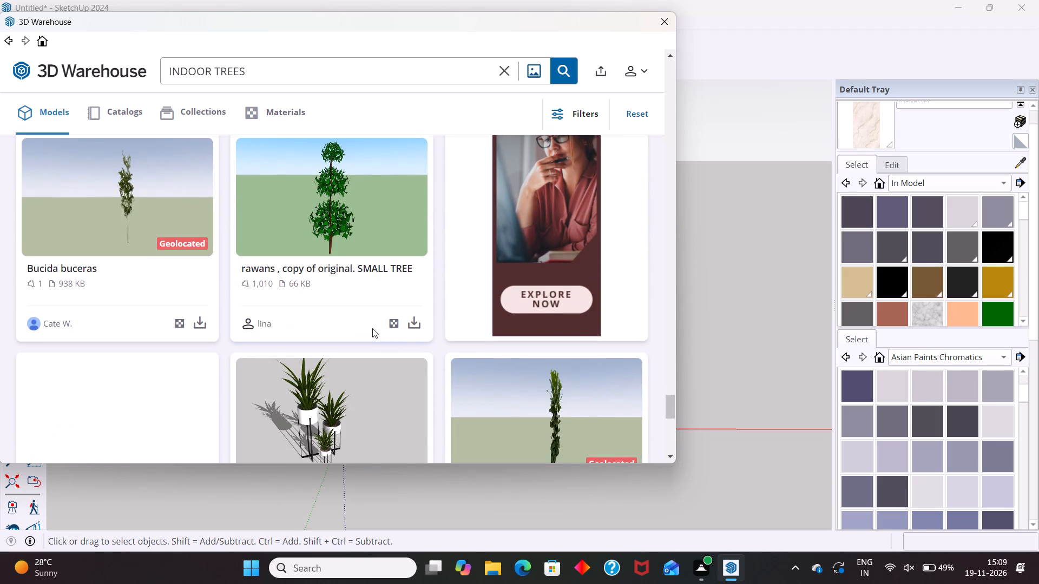
shift+scroll(394, 274, down, 4)
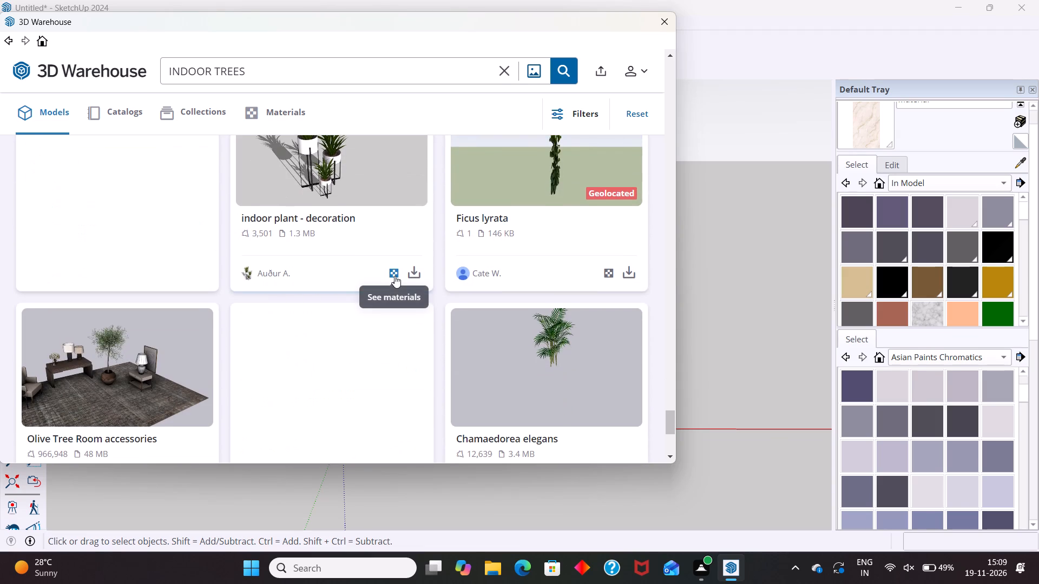
shift+scroll(395, 277, down, 10)
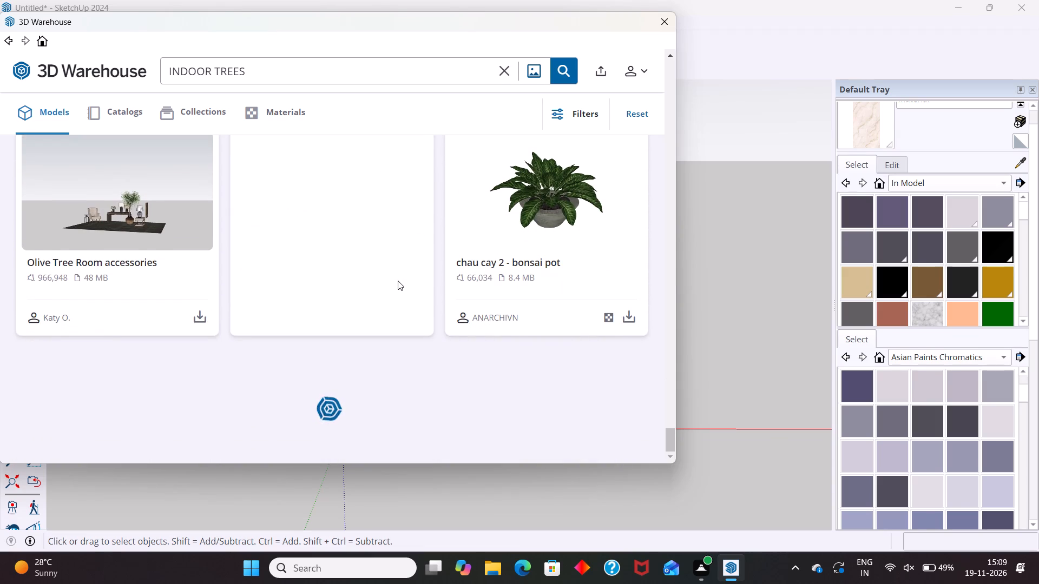
shift+scroll(398, 281, down, 4)
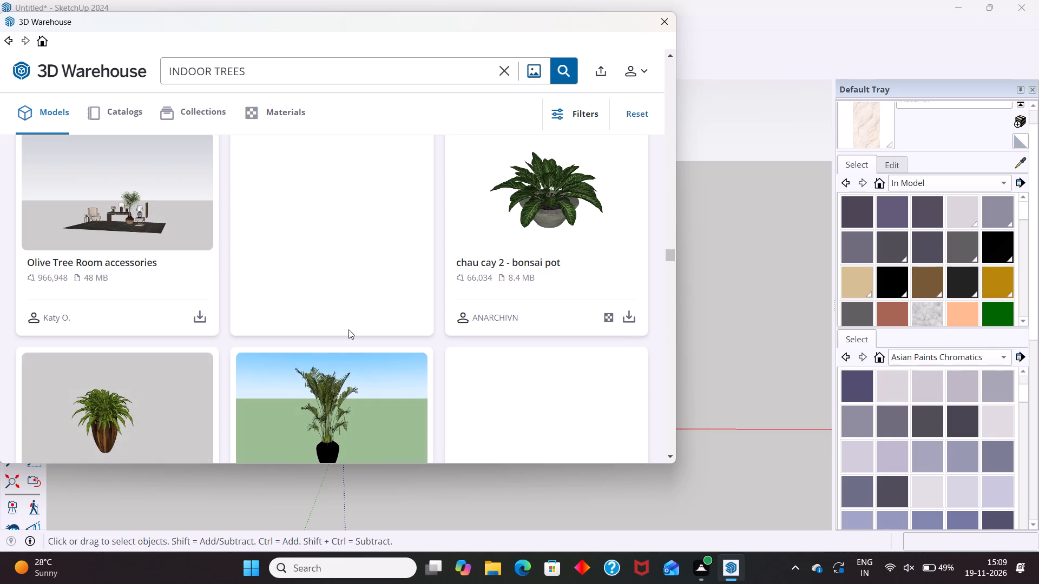
shift+scroll(348, 334, down, 4)
shift+scroll(418, 341, down, 4)
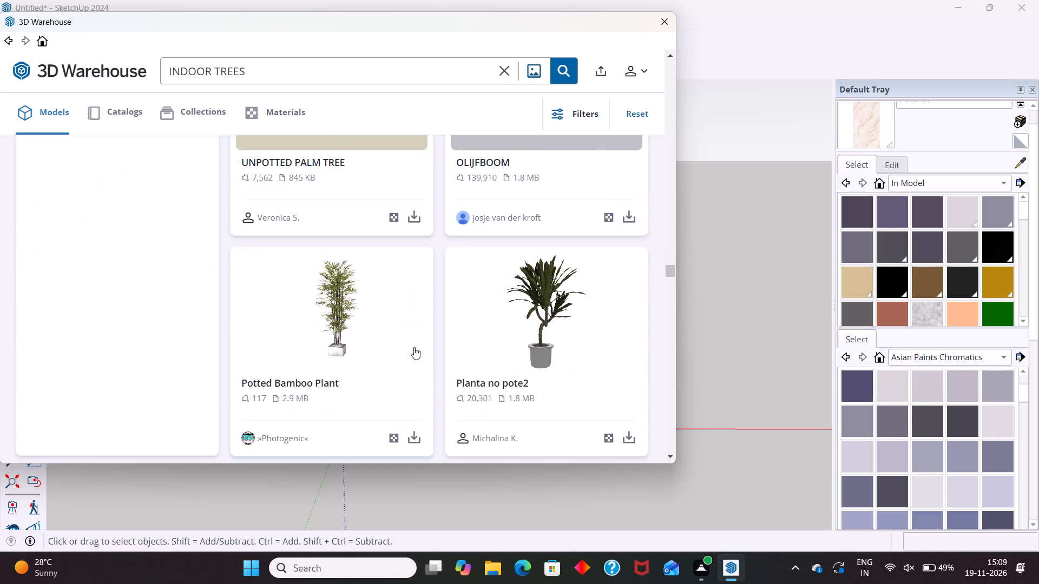
shift+scroll(417, 334, down, 3)
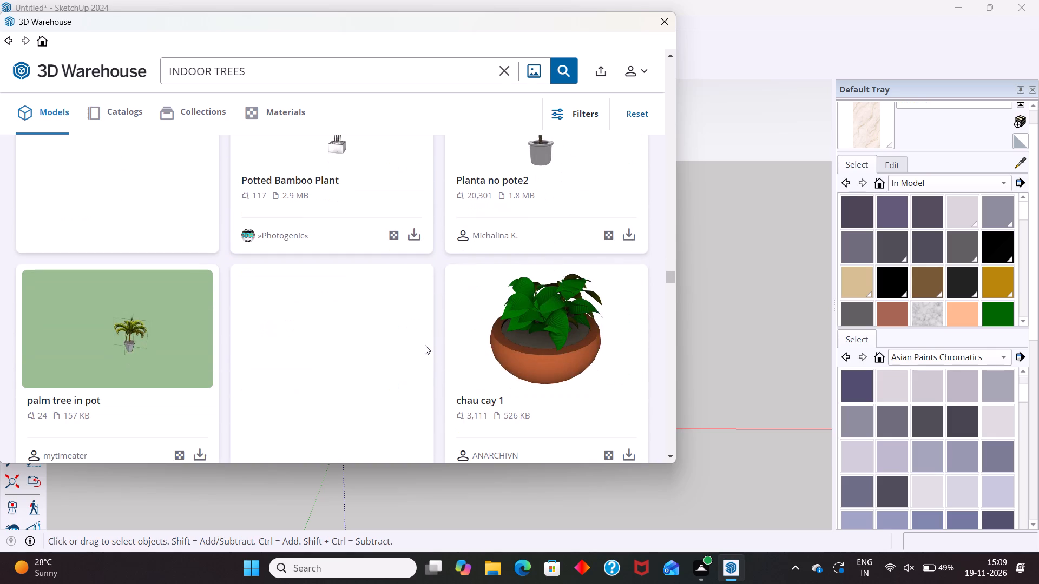
shift+scroll(382, 334, down, 4)
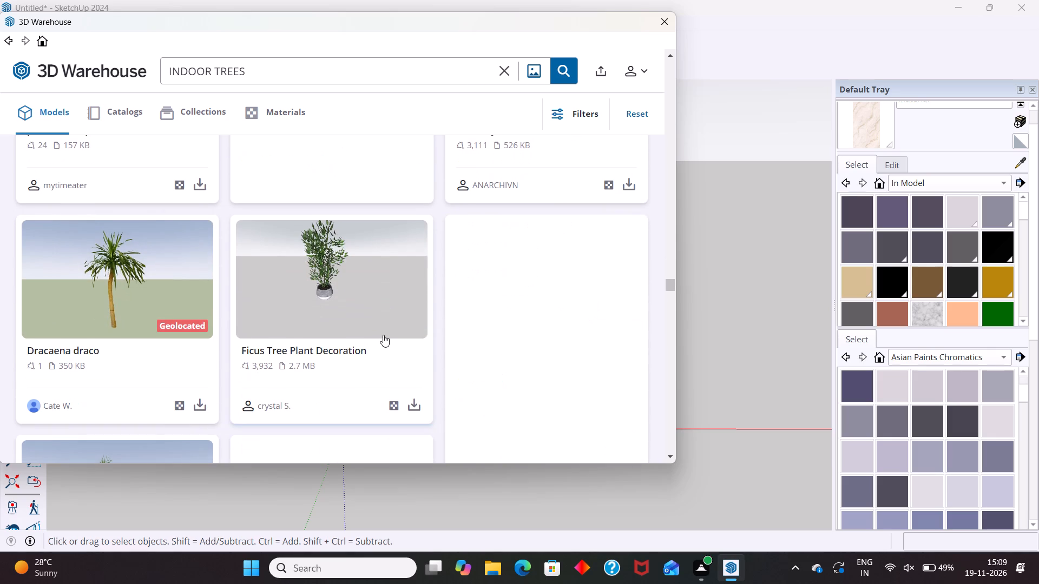
shift+scroll(383, 335, down, 7)
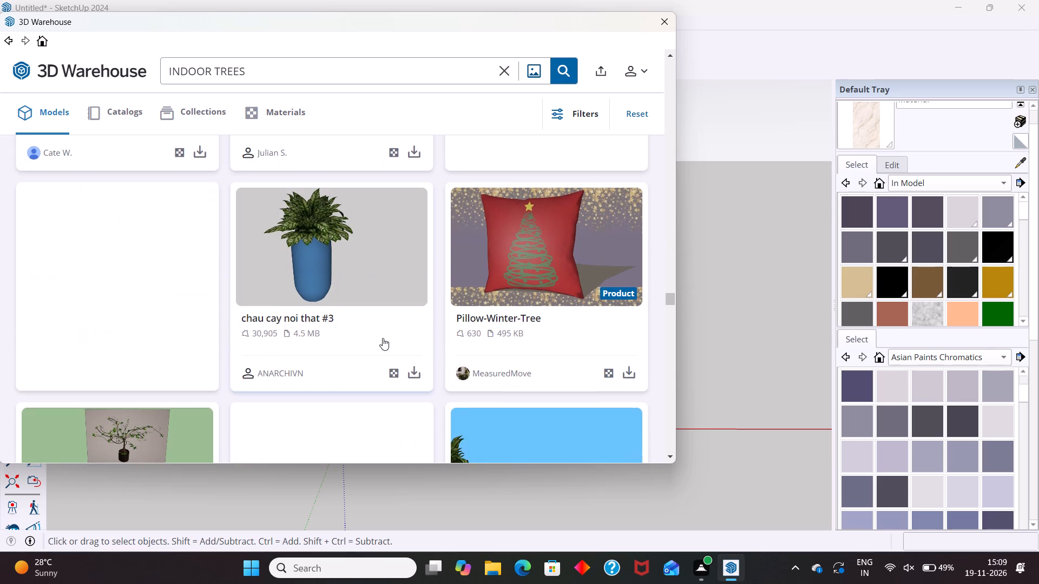
shift+scroll(383, 338, down, 12)
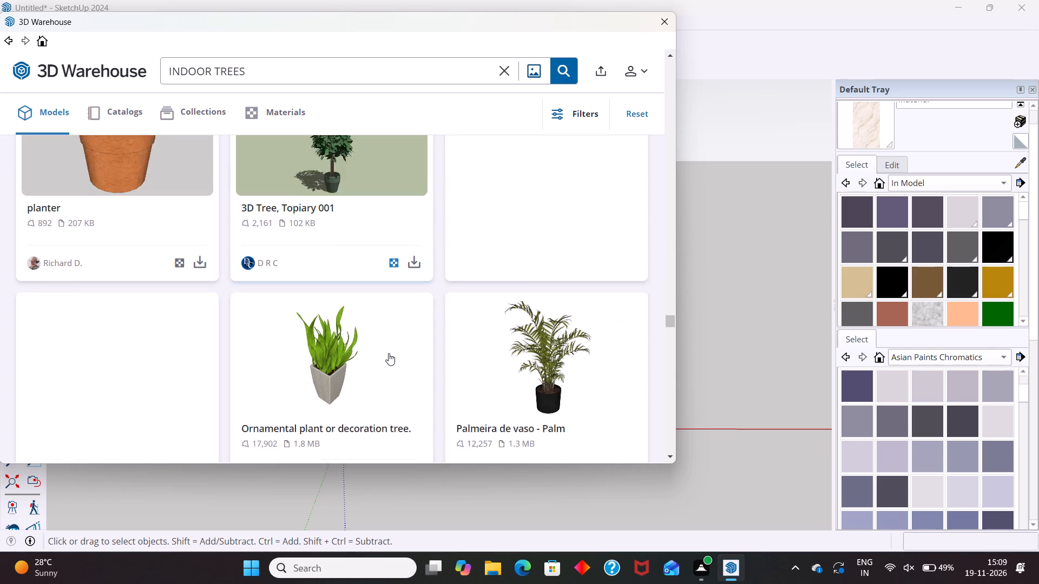
shift+scroll(389, 353, down, 11)
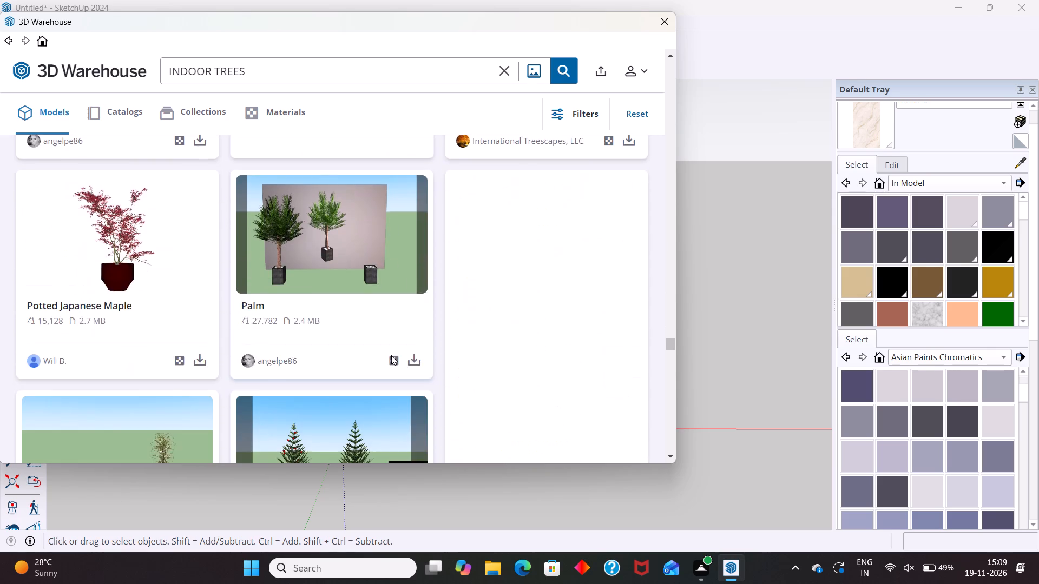
shift+scroll(387, 350, down, 13)
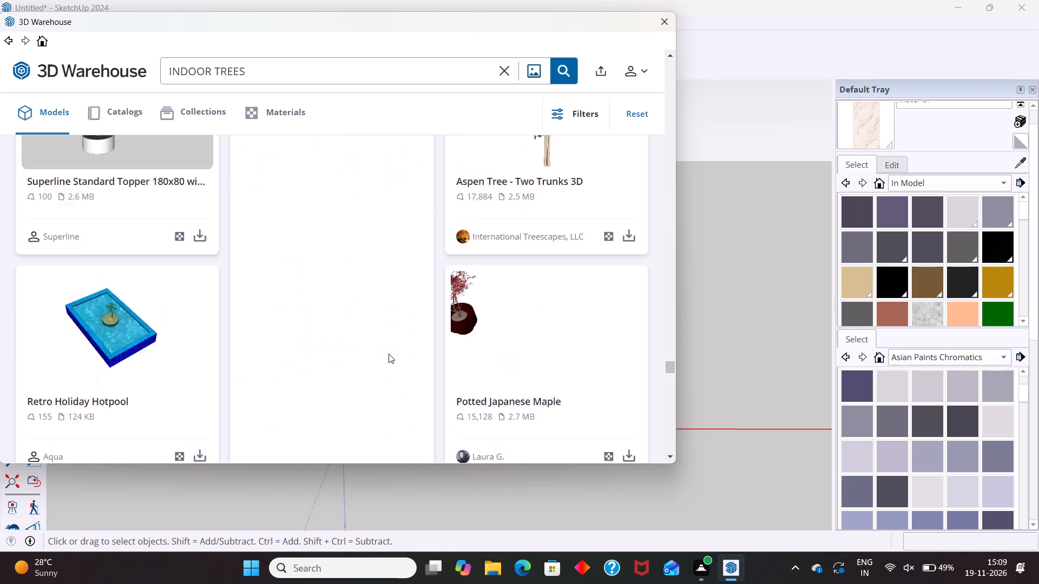
shift+scroll(389, 354, down, 10)
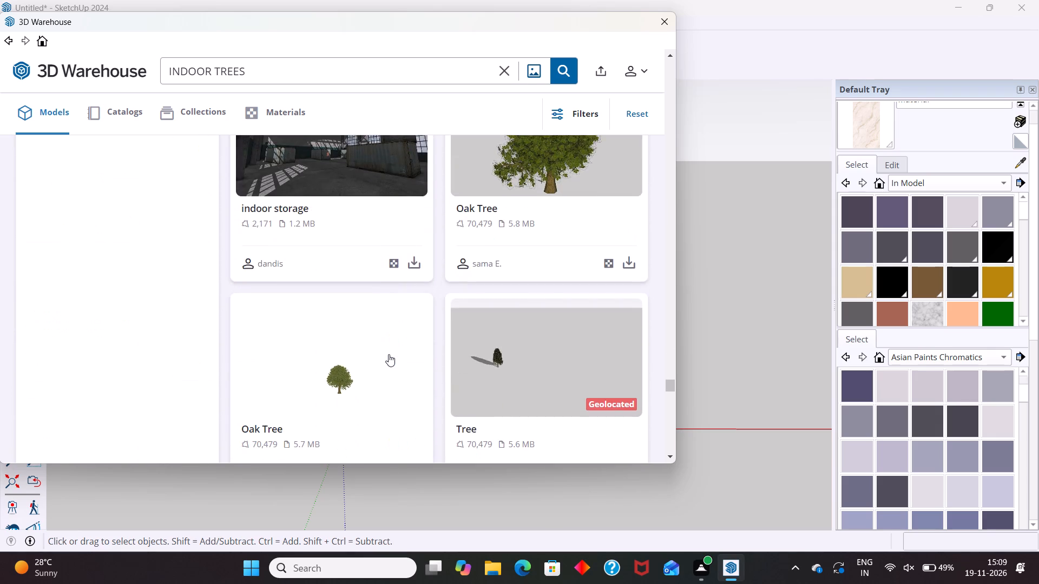
shift+scroll(389, 354, down, 13)
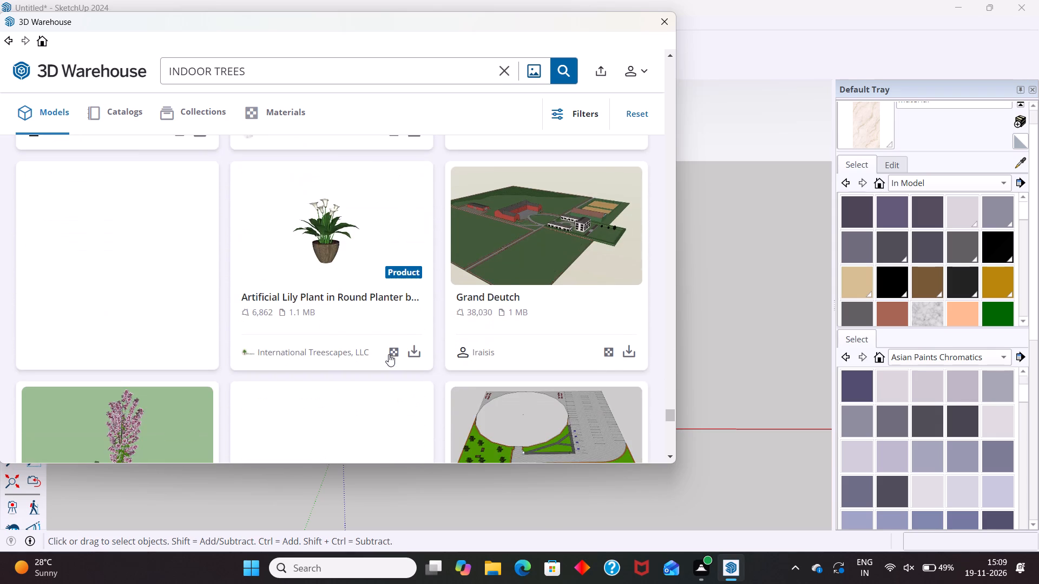
shift+scroll(389, 354, down, 11)
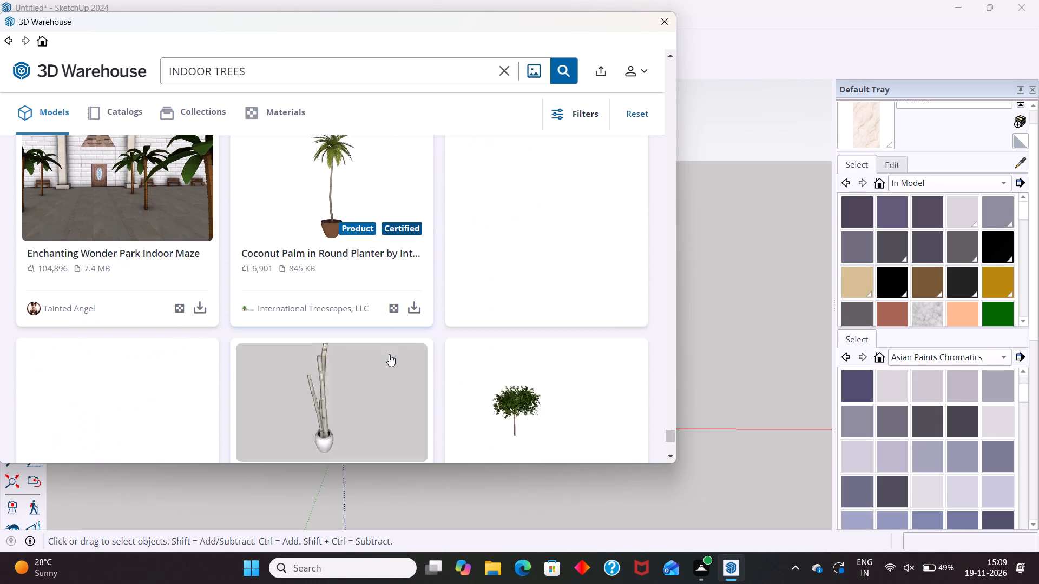
shift+scroll(389, 354, down, 9)
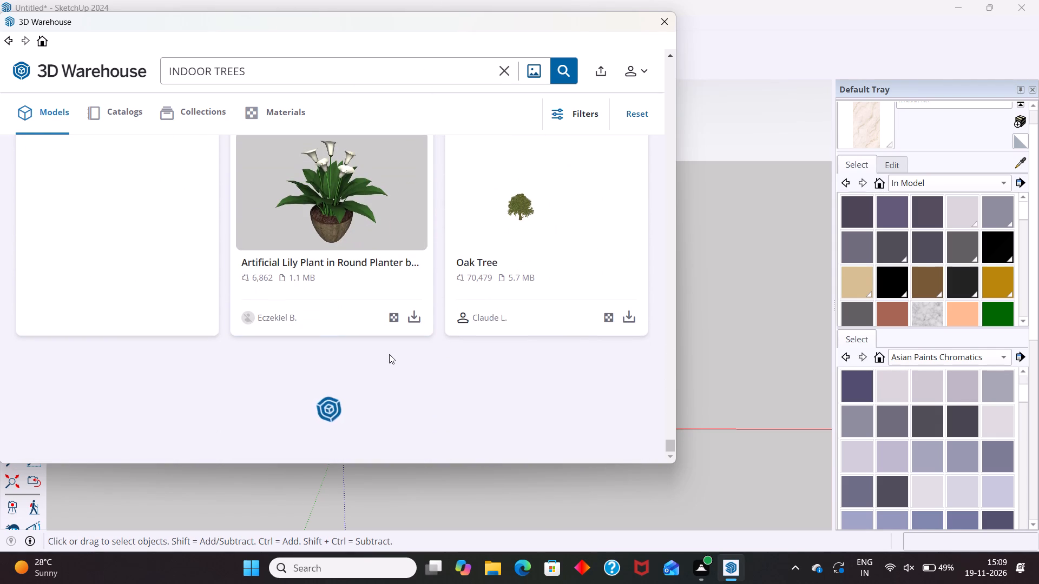
shift+scroll(389, 354, down, 4)
shift+scroll(458, 304, down, 4)
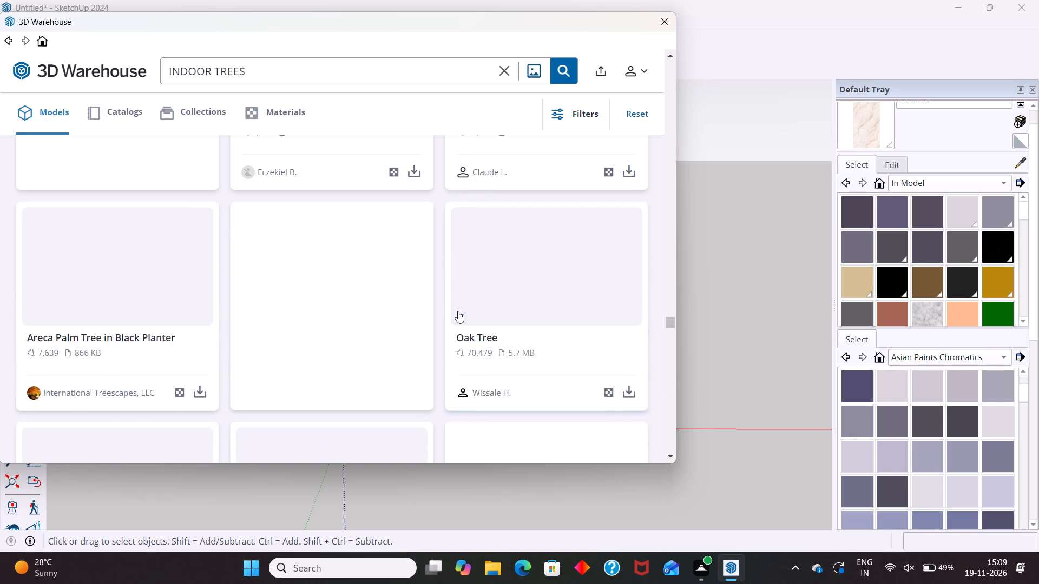
shift+scroll(384, 330, up, 2)
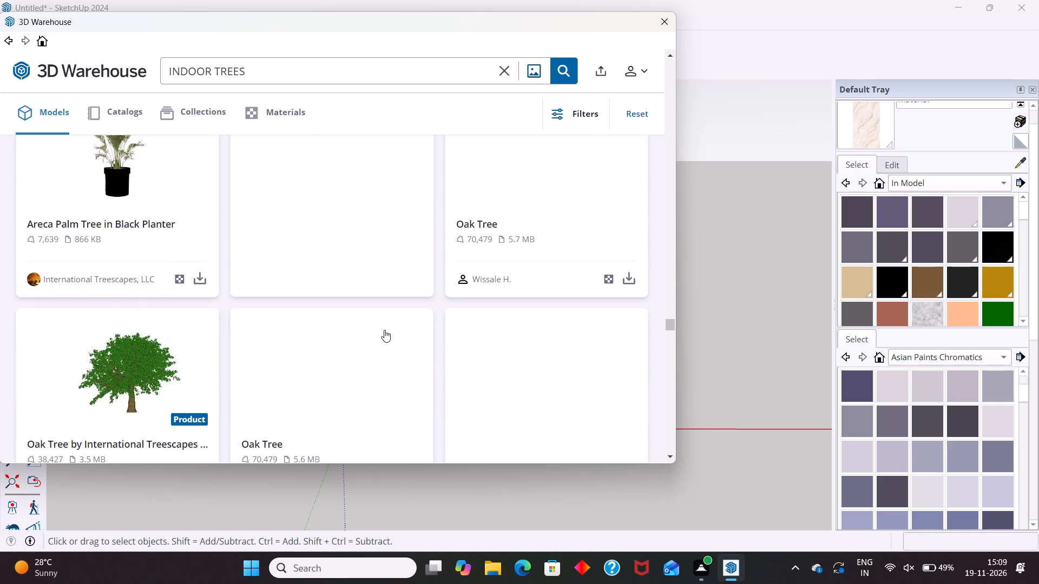
Look further down the indoor tree models for a potted plant suited to the shelving.
shift+scroll(384, 330, down, 19)
shift+scroll(387, 340, down, 4)
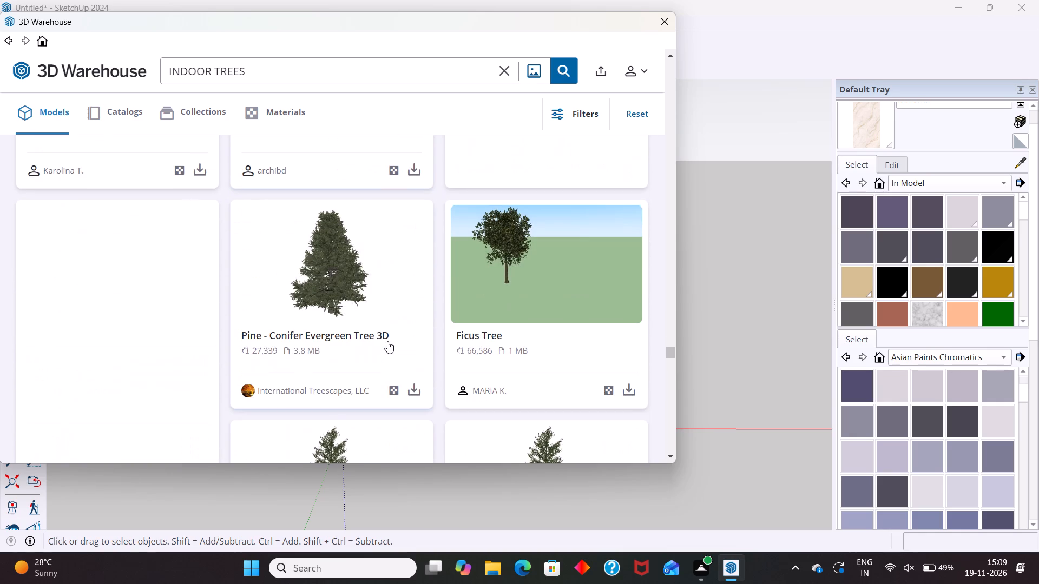
shift+scroll(387, 341, down, 10)
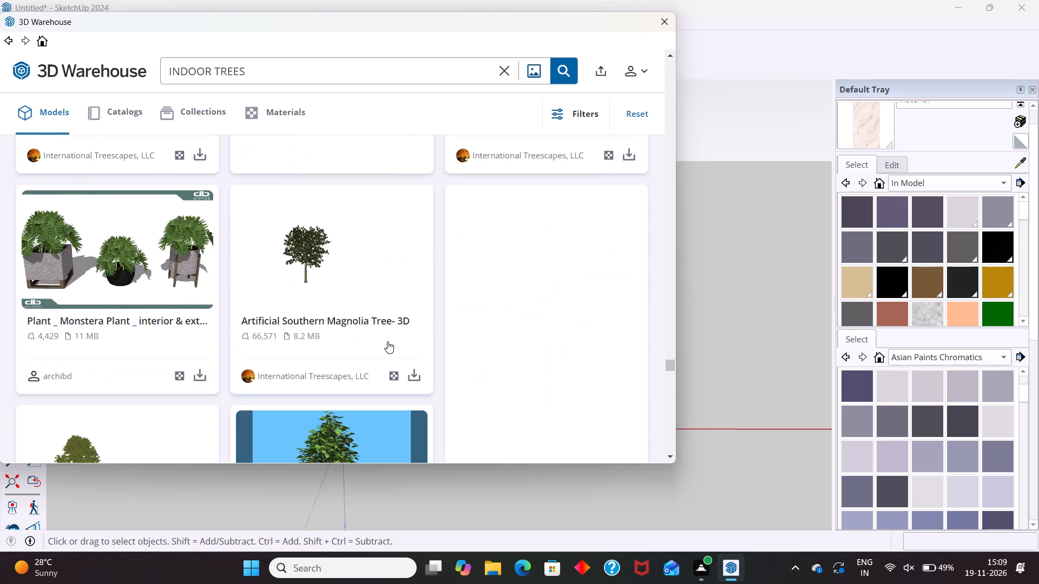
shift+scroll(387, 341, down, 4)
Go back through the earlier indoor tree models and compare the small potted plants.
shift+scroll(387, 342, up, 12)
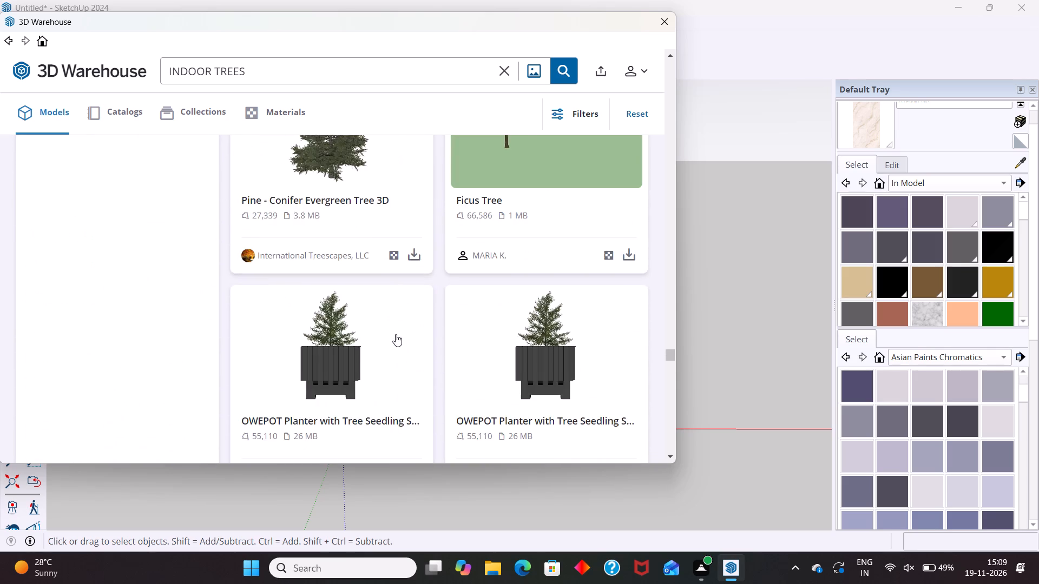
shift+scroll(394, 326, up, 14)
shift+scroll(484, 253, up, 15)
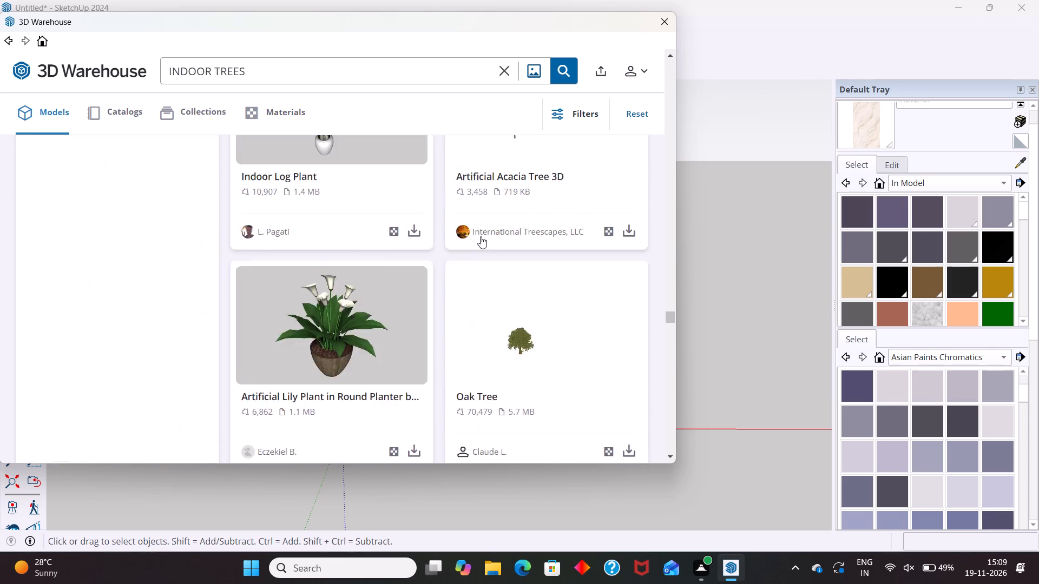
shift+scroll(481, 236, up, 10)
shift+scroll(467, 241, up, 11)
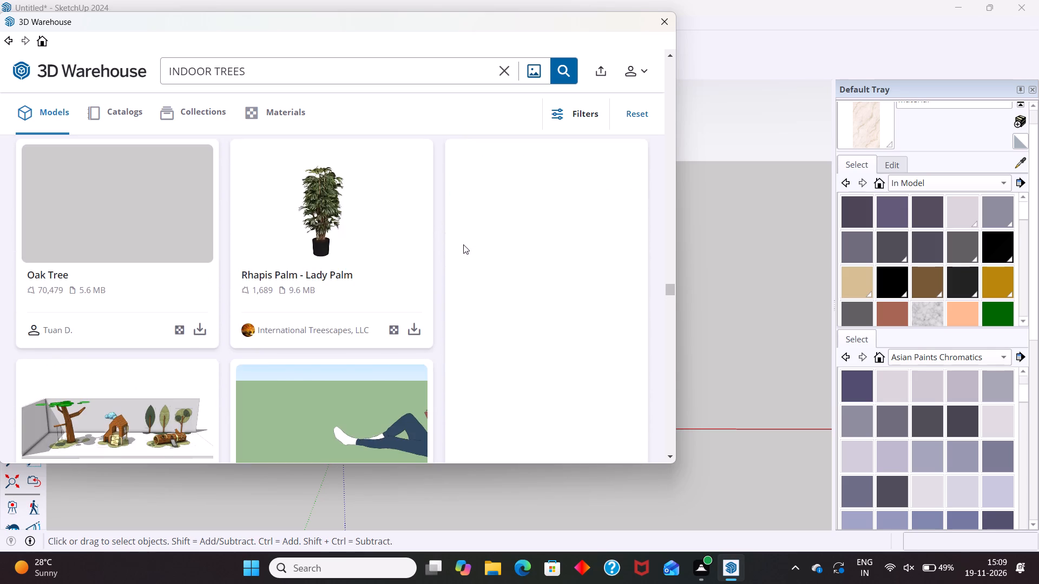
shift+scroll(463, 244, down, 5)
shift+scroll(463, 244, up, 7)
shift+scroll(463, 245, down, 6)
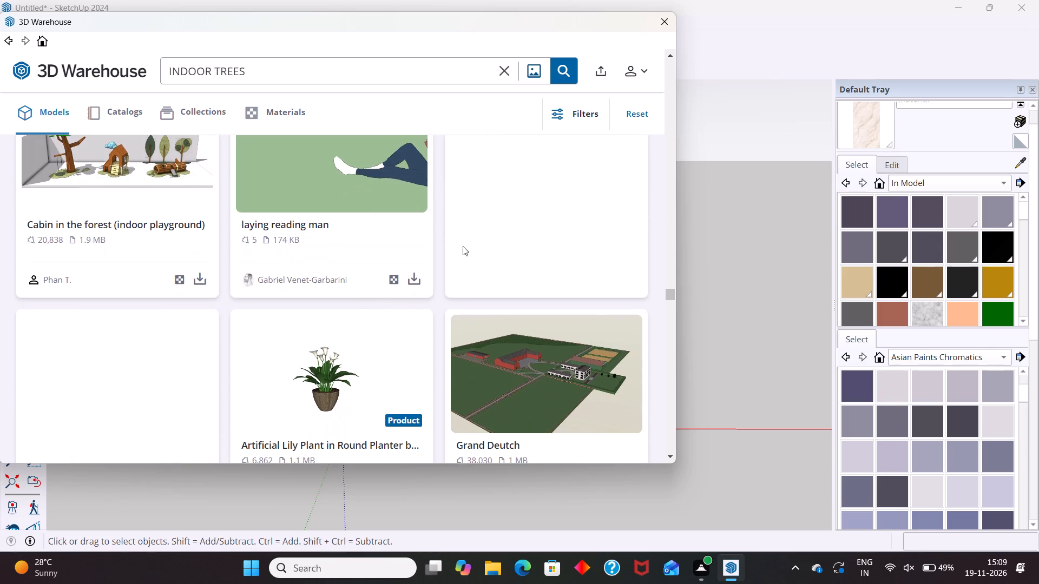
shift+scroll(463, 246, up, 14)
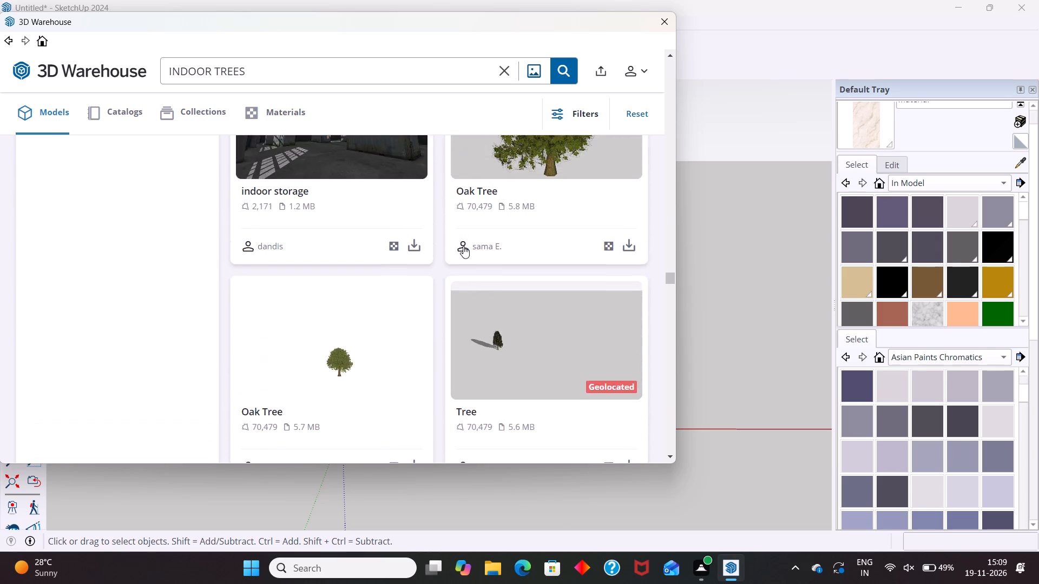
shift+scroll(463, 246, up, 20)
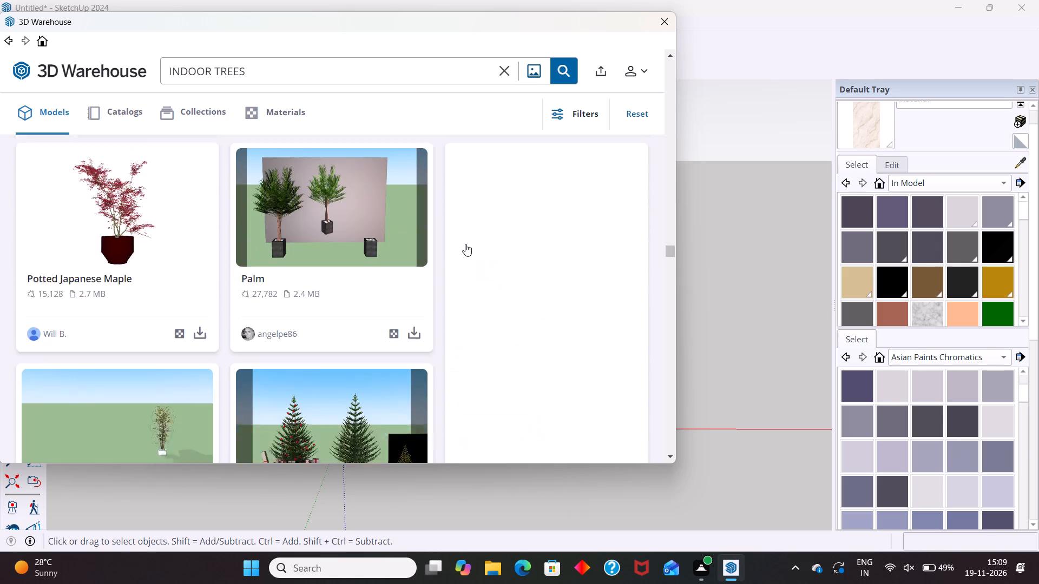
shift+scroll(465, 244, up, 10)
shift+scroll(465, 244, down, 2)
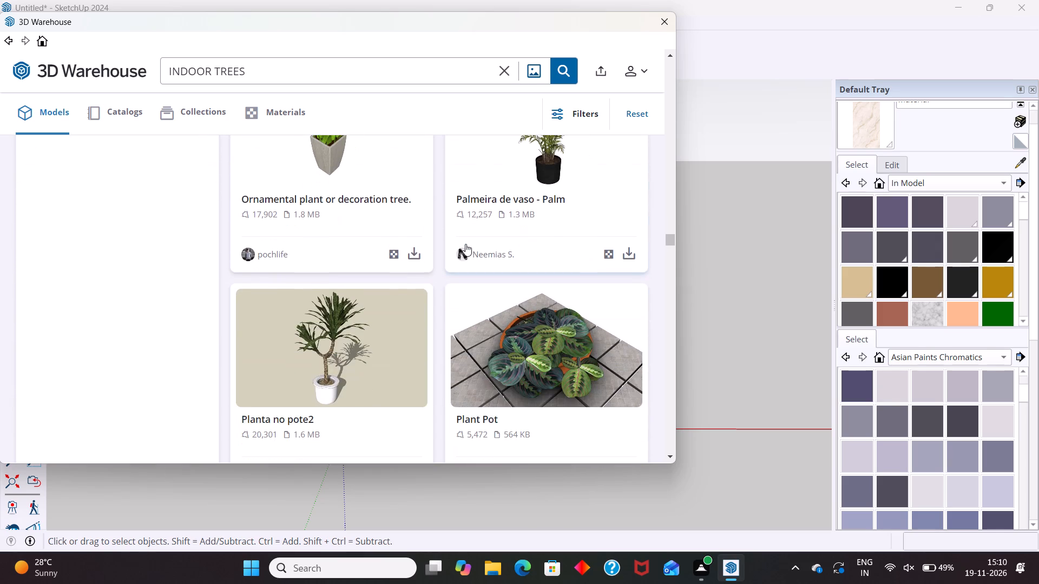
shift+scroll(465, 244, up, 3)
shift+scroll(371, 290, up, 2)
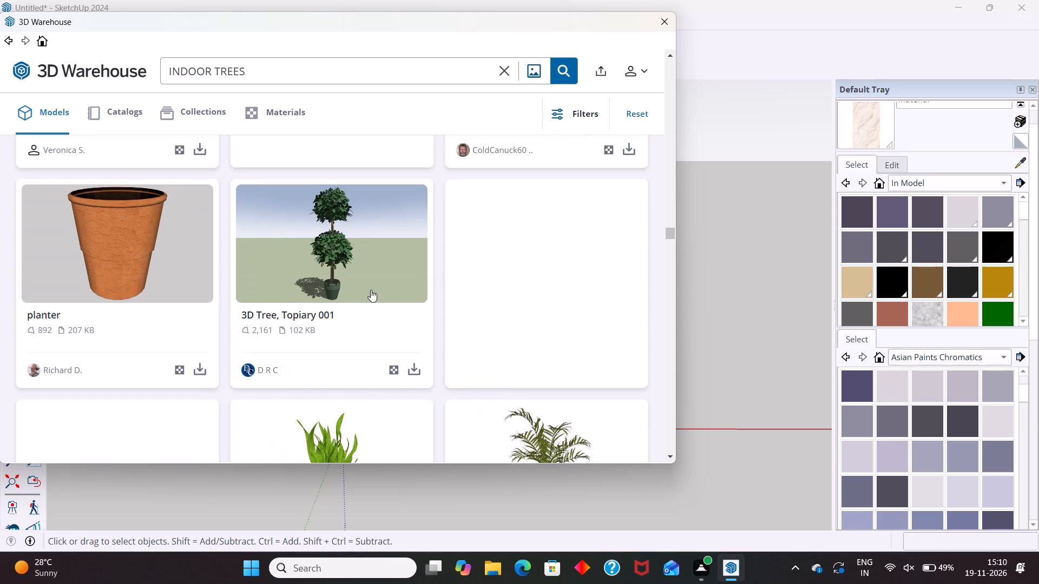
shift+scroll(370, 290, up, 11)
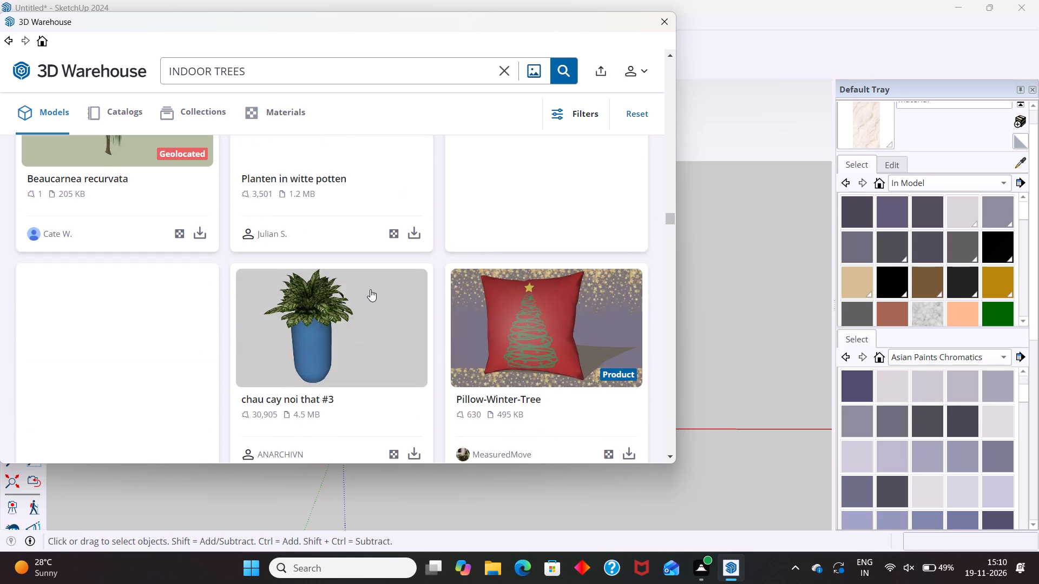
shift+scroll(370, 289, up, 11)
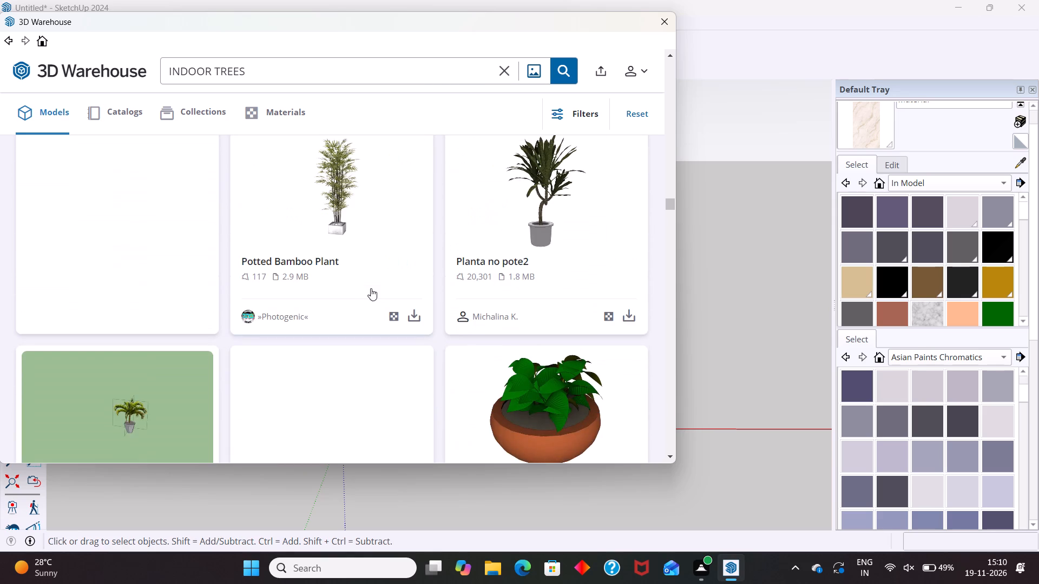
shift+scroll(371, 288, up, 11)
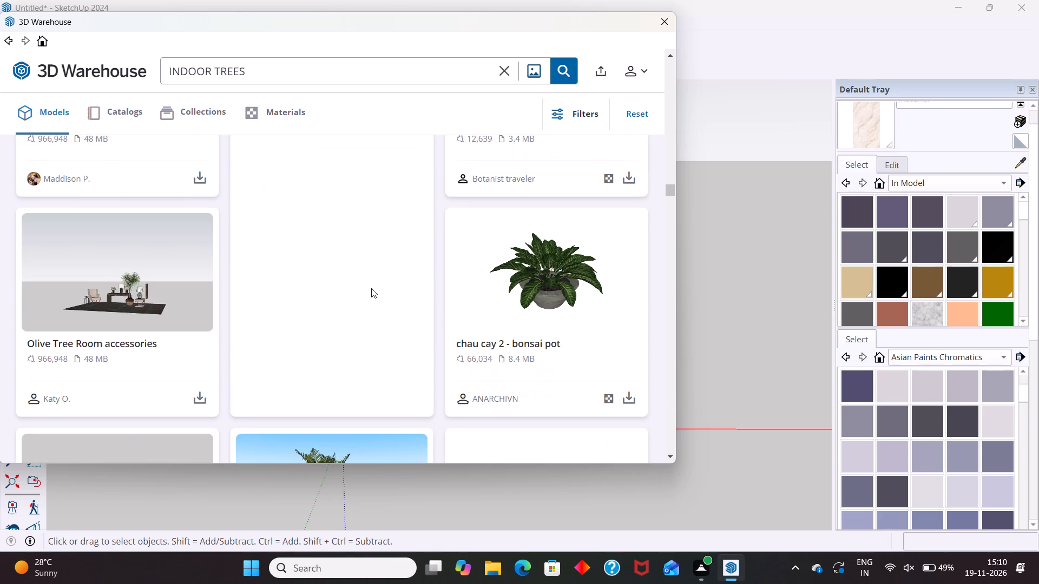
shift+scroll(371, 287, down, 3)
shift+scroll(372, 287, up, 8)
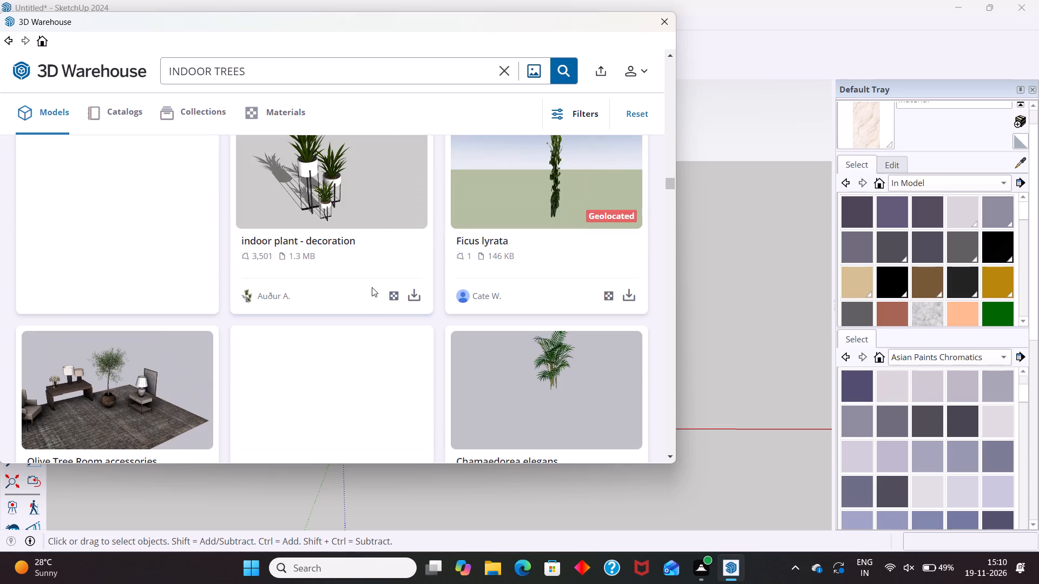
shift+scroll(372, 287, up, 9)
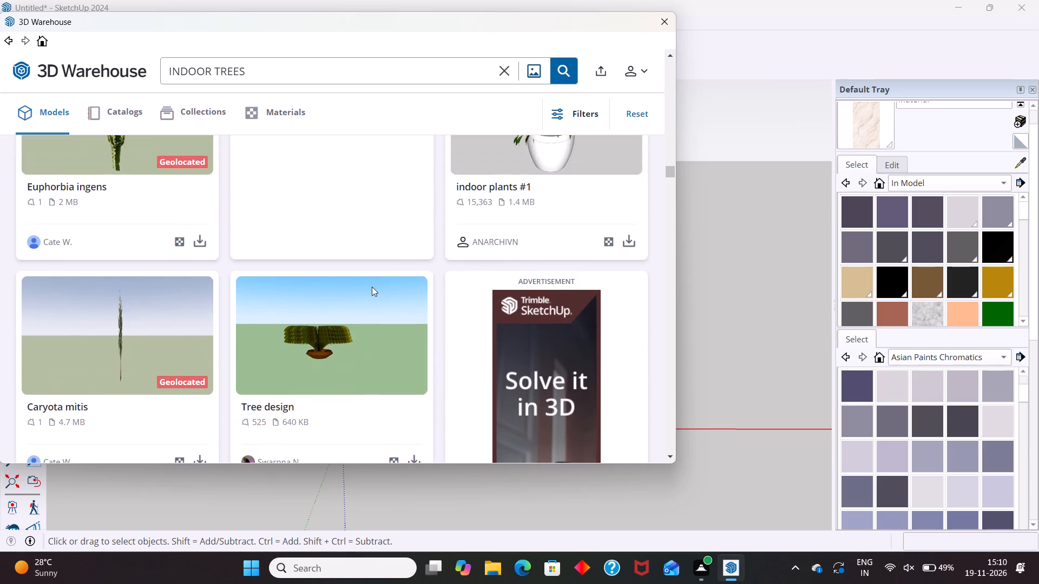
shift+scroll(372, 287, up, 3)
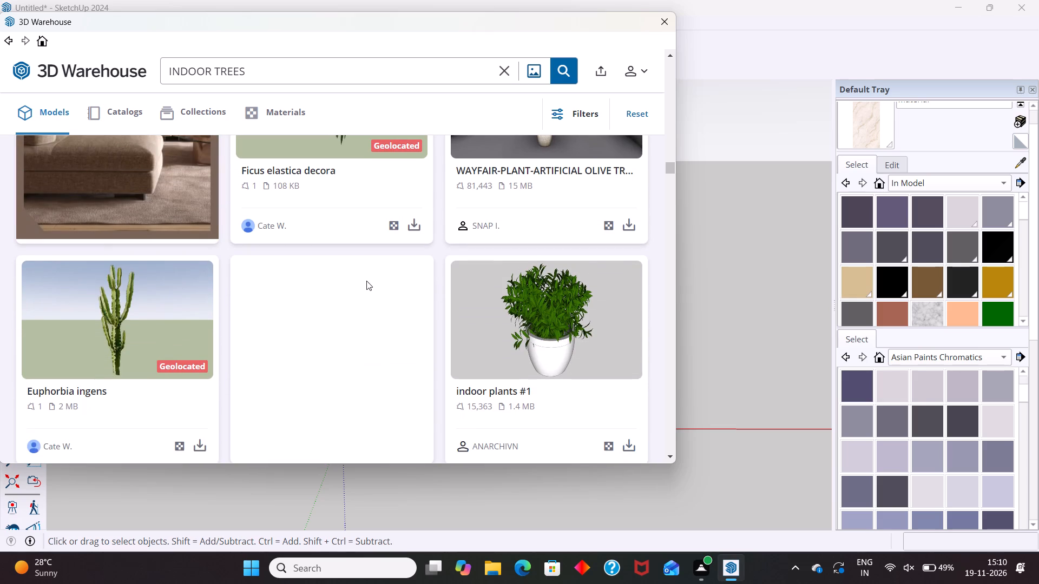
Load the "indoor plants #1" model by ANARCHIVN and place it on the shelf of the shelving unit's top compartment.
shift+scroll(378, 290, down, 3)
shift+click(630, 244)
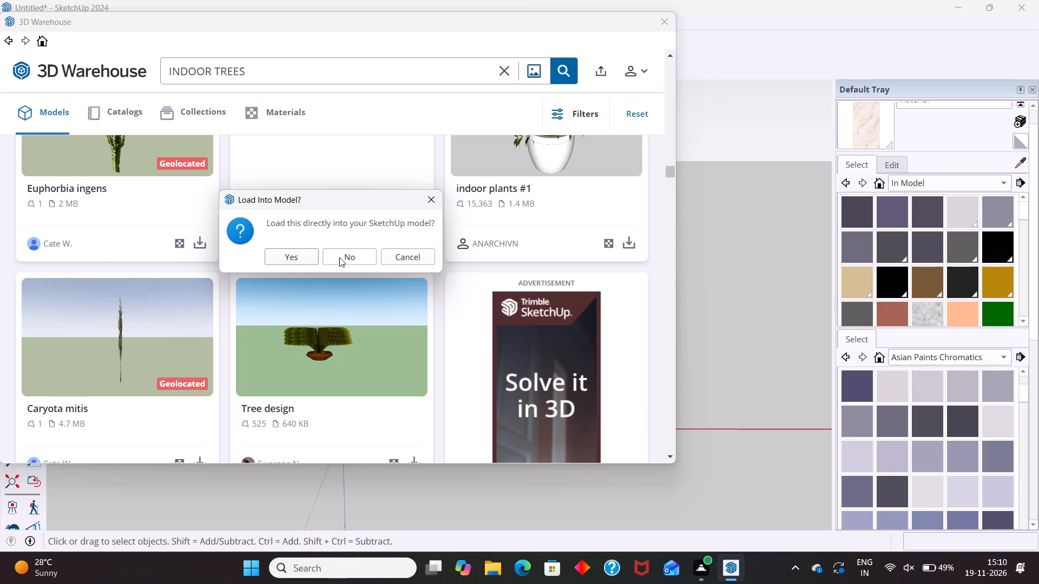
shift+click(291, 256)
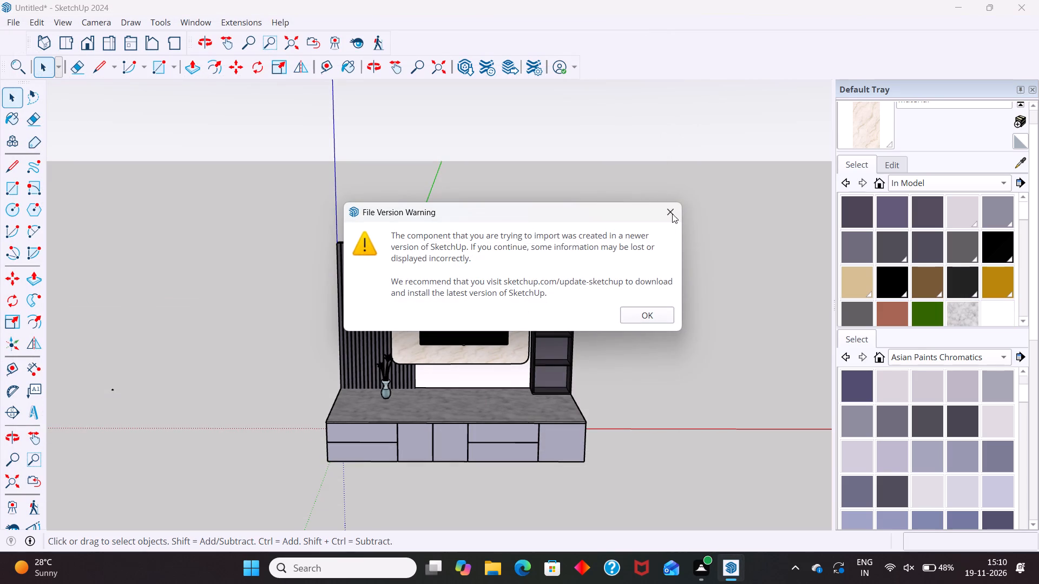
shift+click(672, 213)
shift+scroll(544, 275, up, 3)
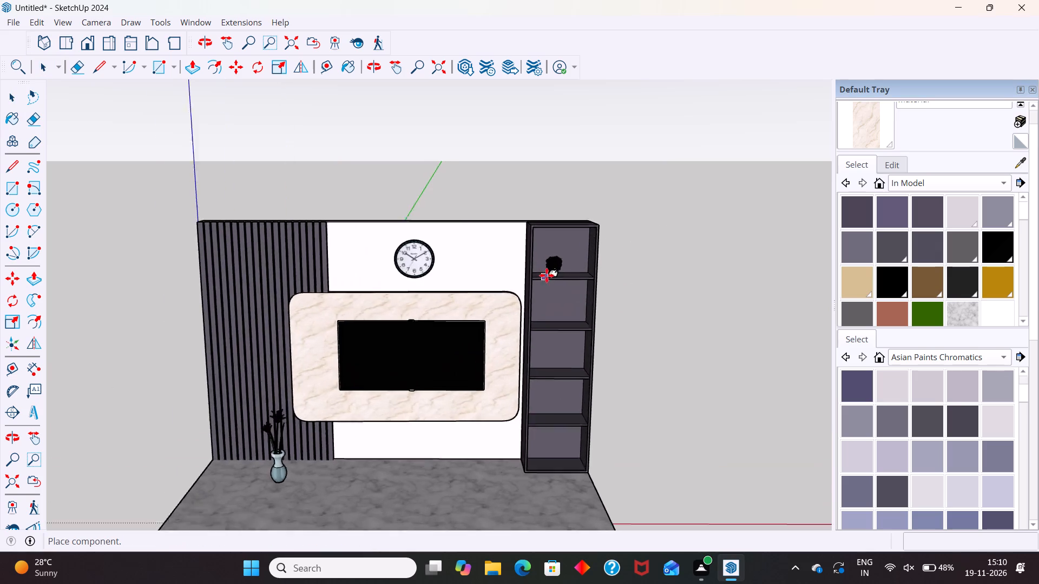
shift+scroll(547, 275, up, 17)
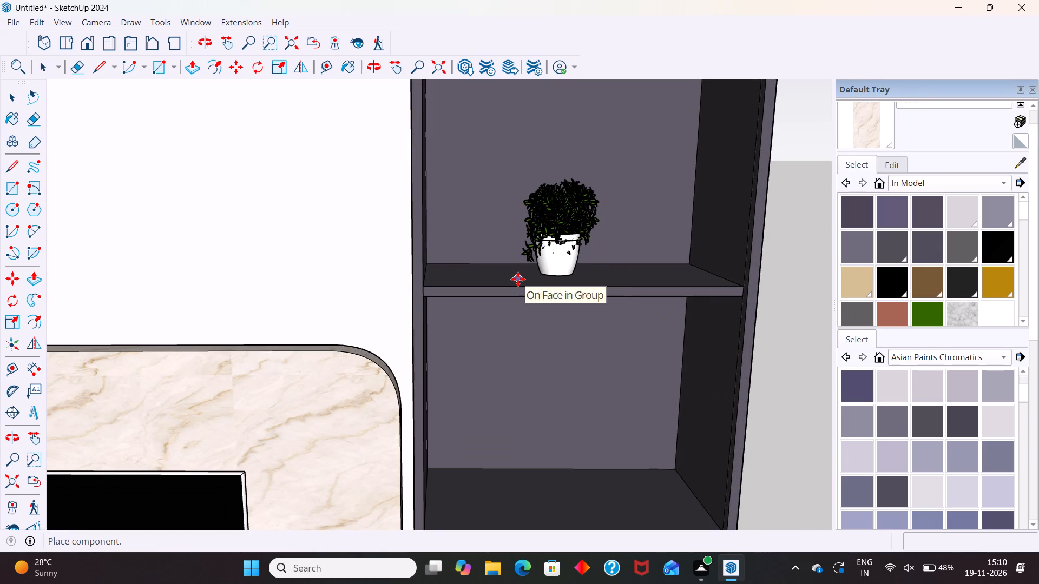
shift+click(518, 279)
shift+middle_drag(612, 260, 567, 283)
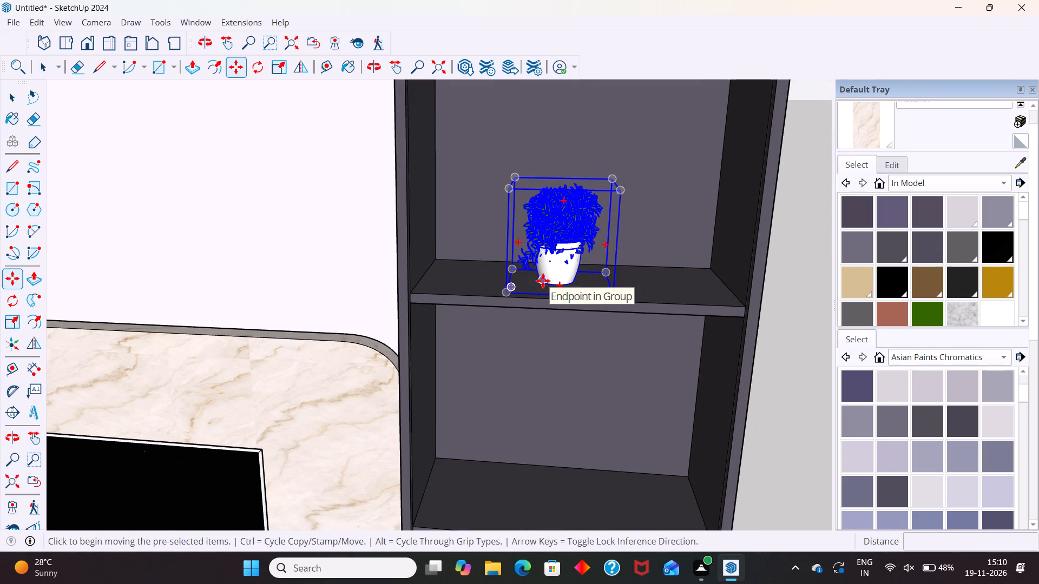
key(space)
shift+scroll(508, 251, down, 6)
shift+click(674, 267)
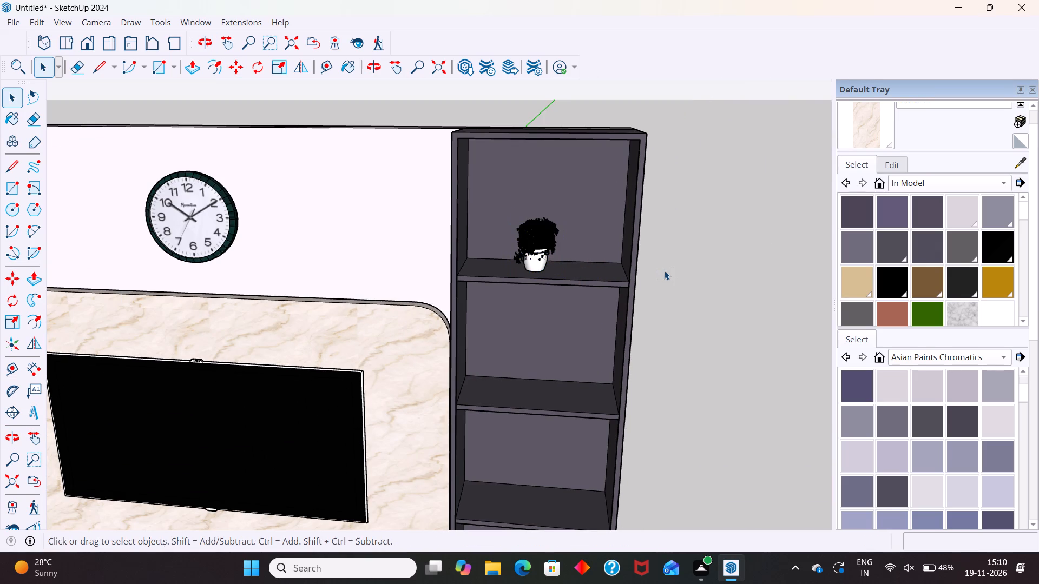
Save the model as TV UNIT 5 in the Documents folder.
key(ctrl+s)
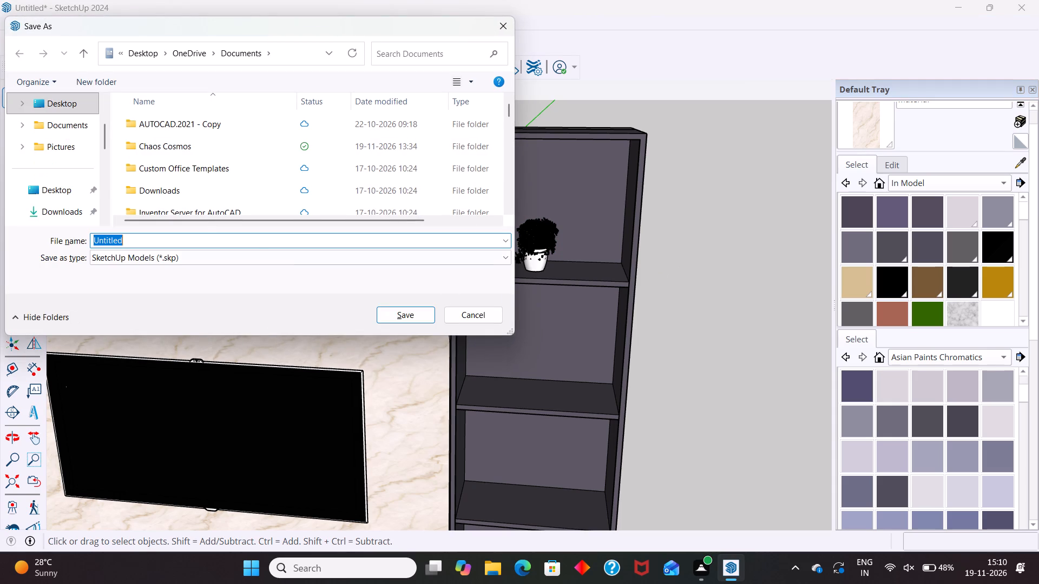
key(BackSpace)
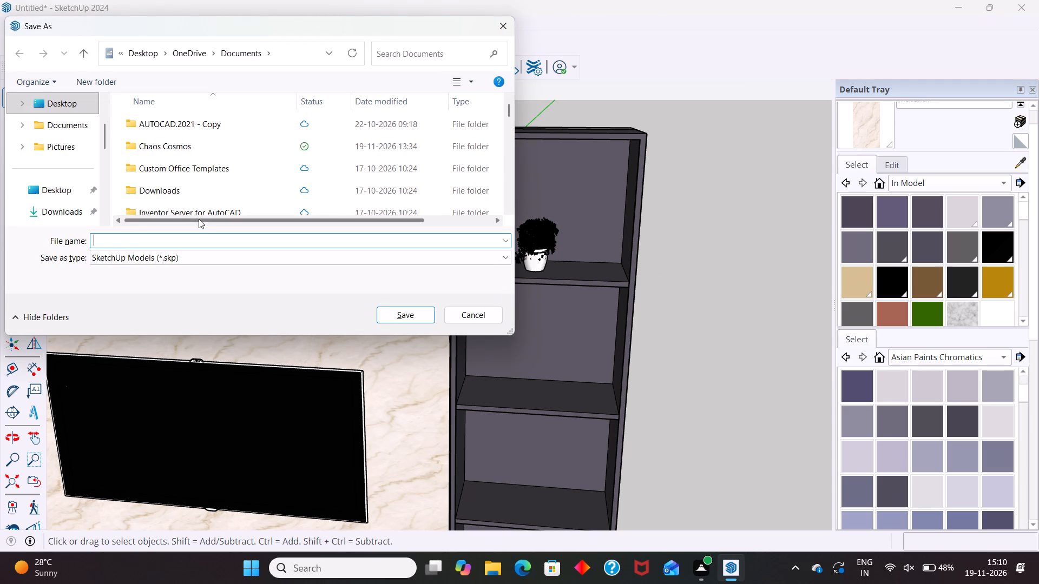
text(TV UNIT 5)
scroll(62, 203, down, 2)
click(76, 127)
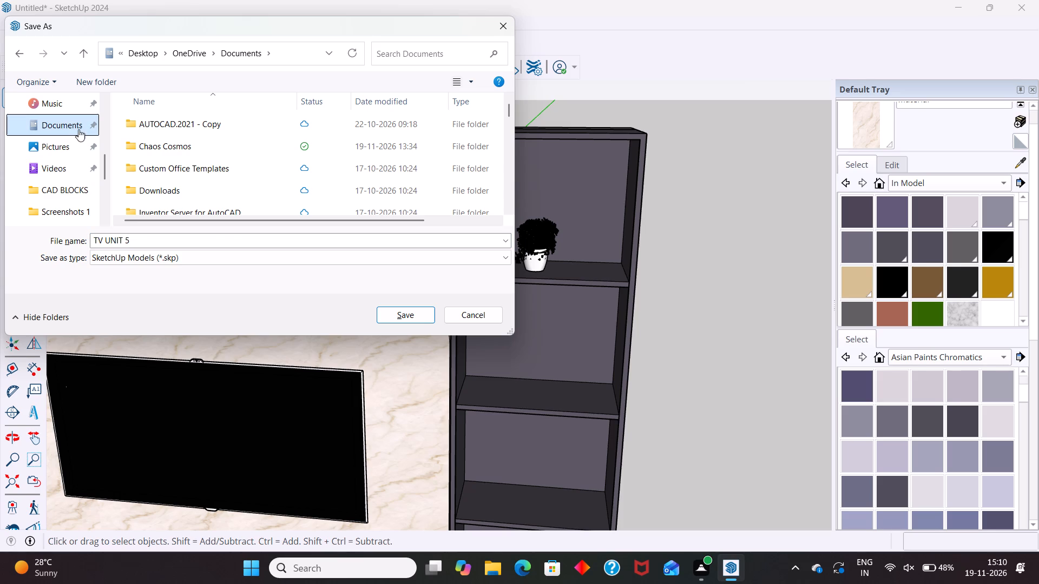
click(397, 315)
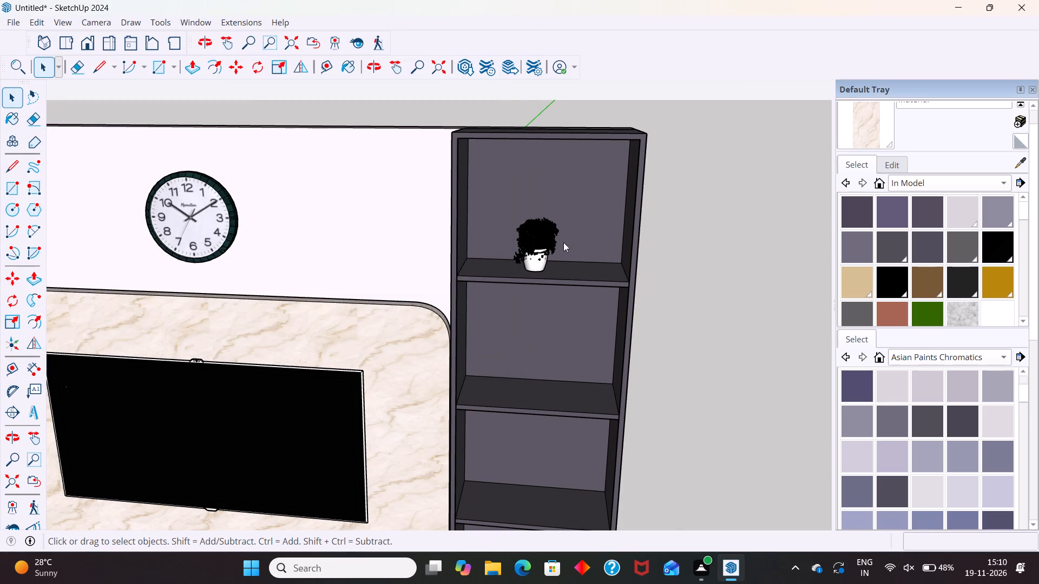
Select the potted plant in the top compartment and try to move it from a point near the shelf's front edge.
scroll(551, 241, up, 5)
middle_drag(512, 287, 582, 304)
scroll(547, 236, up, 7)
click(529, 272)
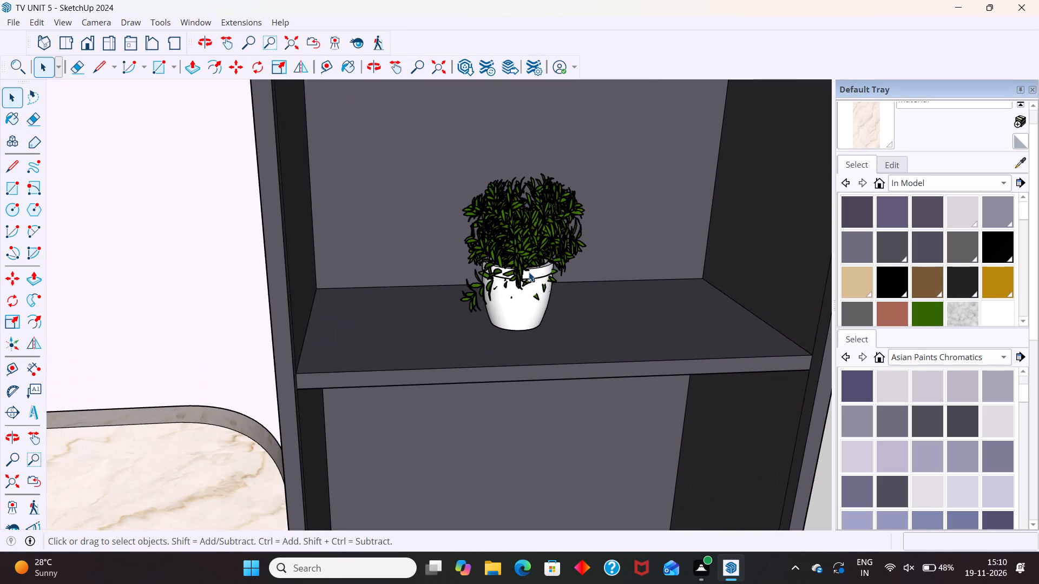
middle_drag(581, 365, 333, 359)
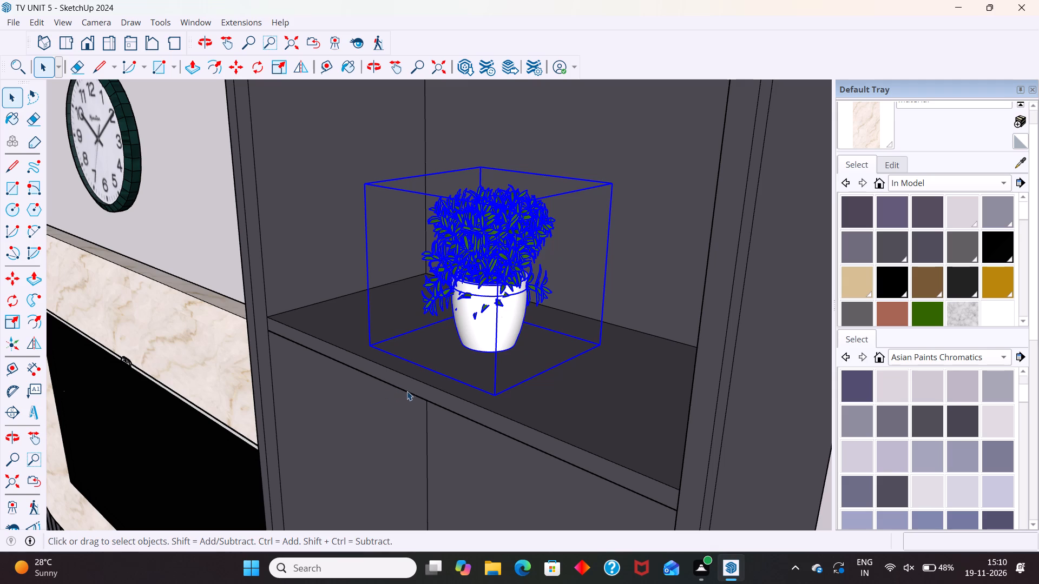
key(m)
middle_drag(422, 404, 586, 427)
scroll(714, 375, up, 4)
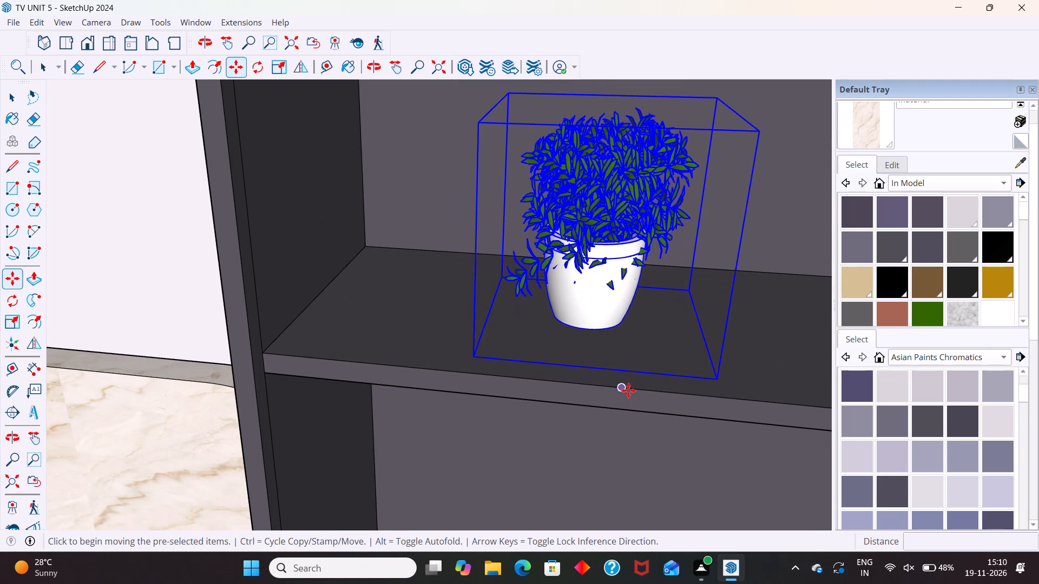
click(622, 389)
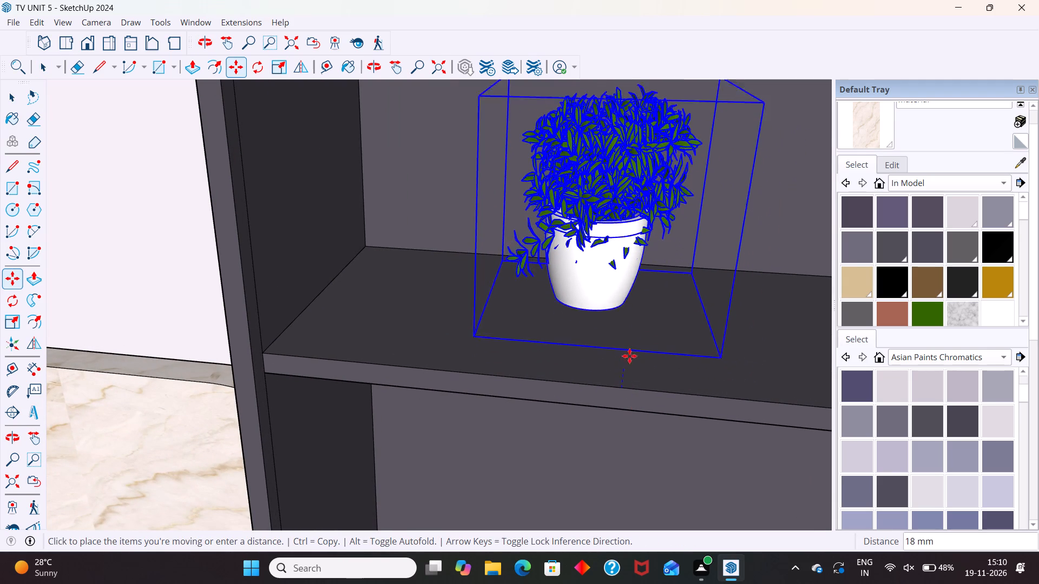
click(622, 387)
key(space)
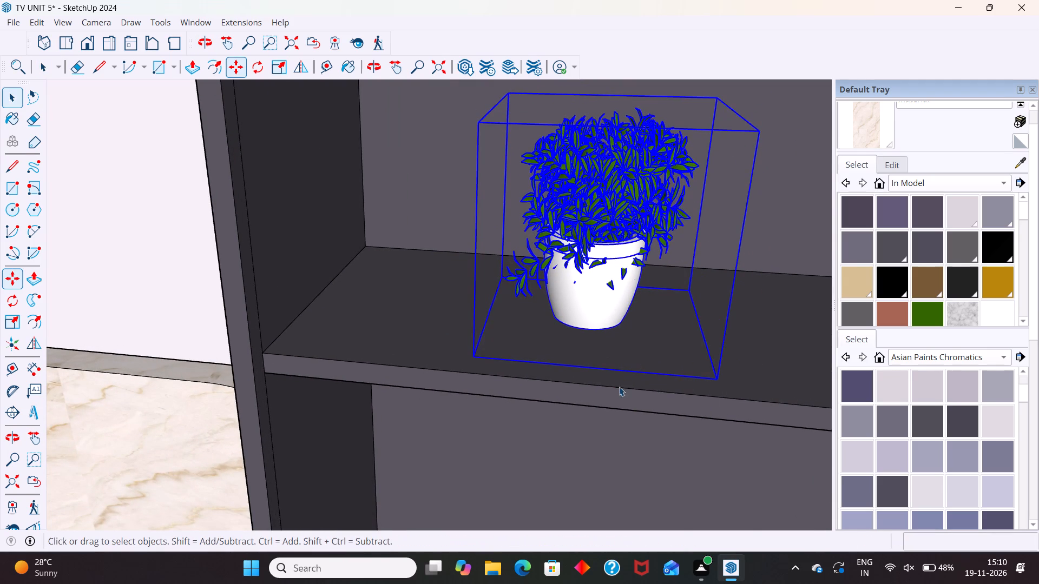
Move the potted plant about 145 mm along the top compartment's shelf, away from the TV.
scroll(519, 364, down, 7)
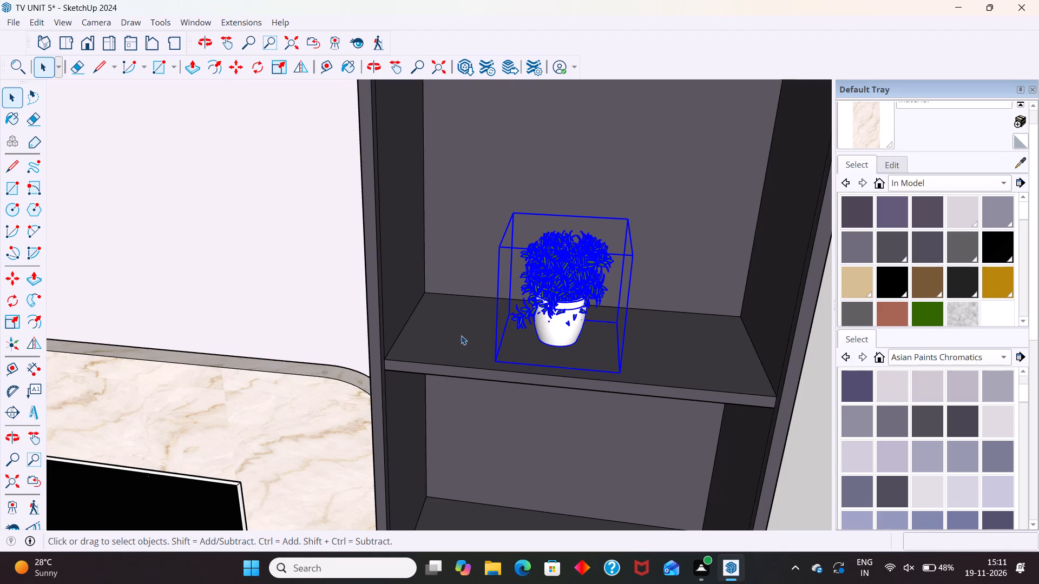
middle_drag(463, 335, 497, 341)
scroll(568, 334, up, 4)
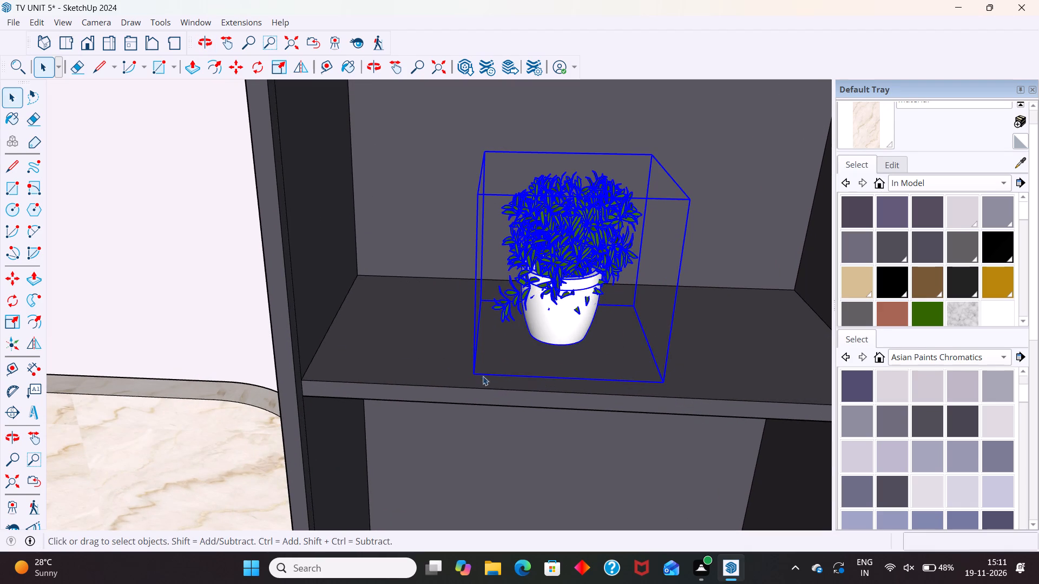
key(m)
click(440, 387)
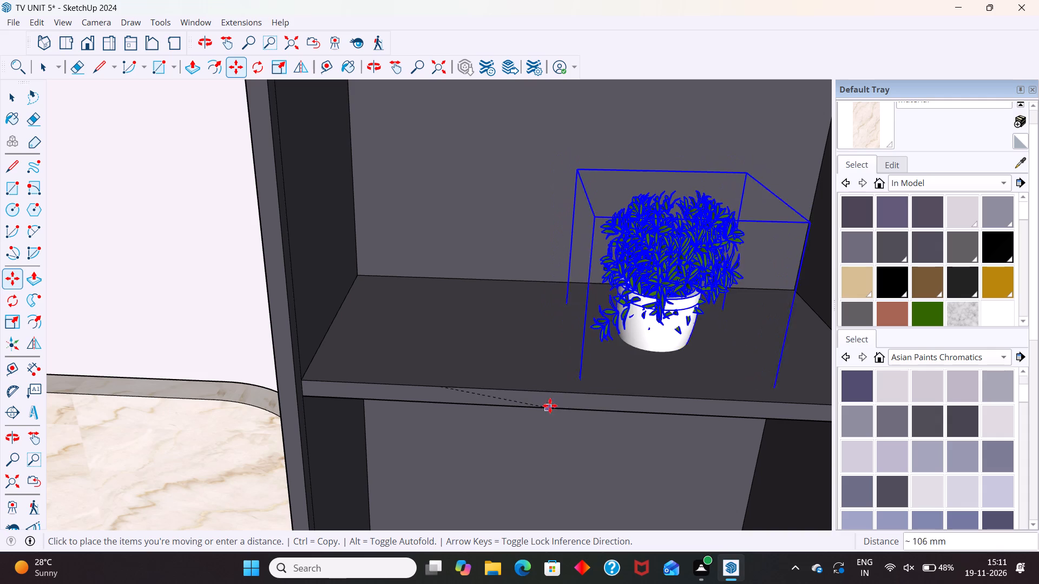
click(594, 396)
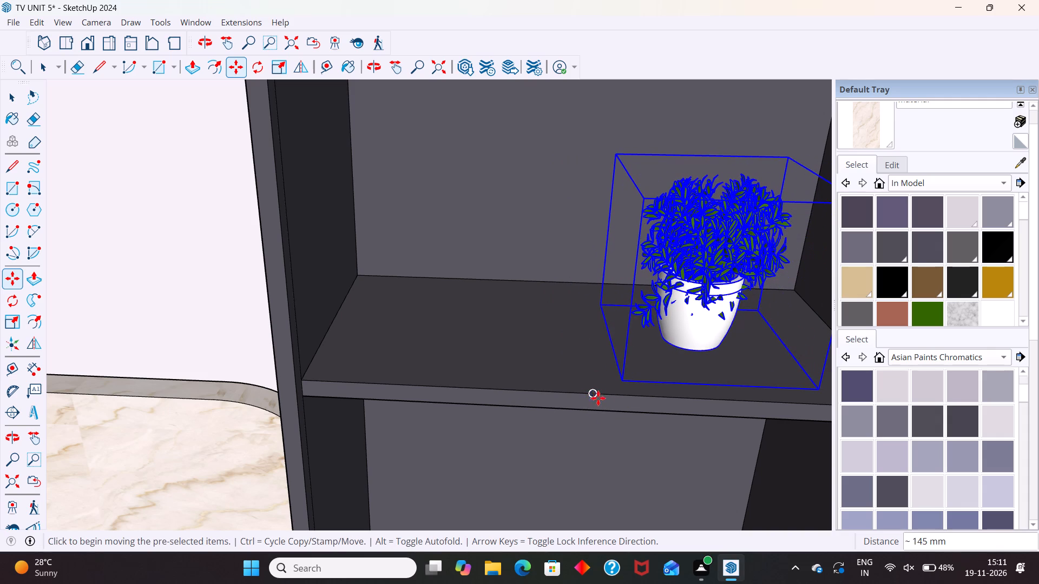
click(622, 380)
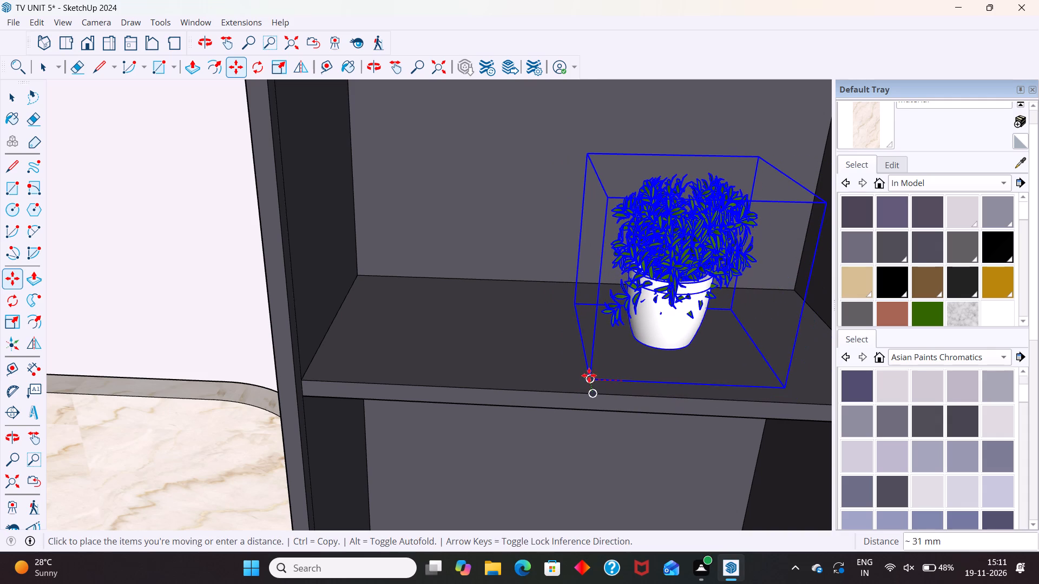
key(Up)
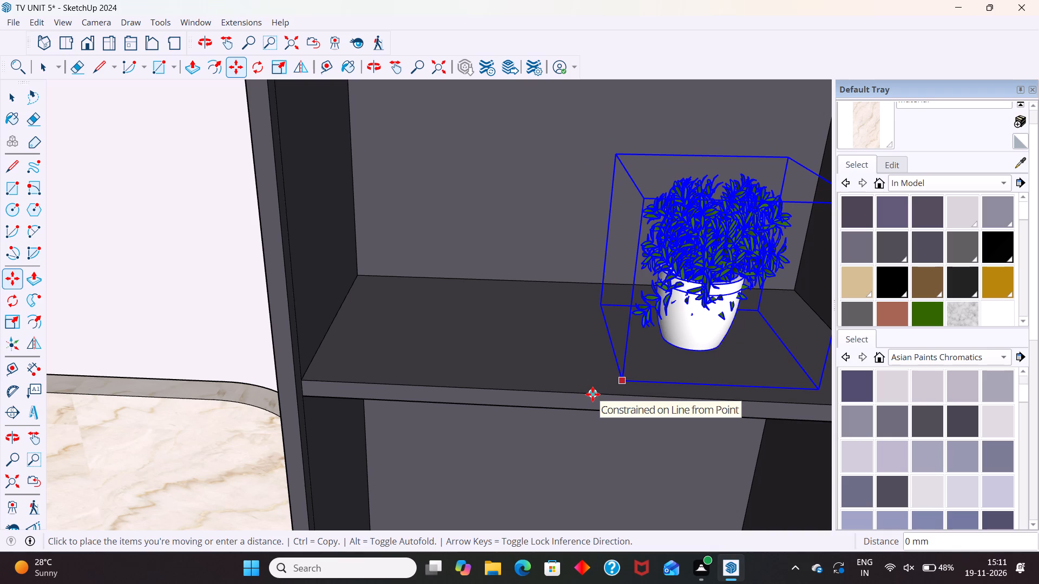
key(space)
Move the potted plant's front base corner to the shelf's front edge, and shift the plant deeper onto the shelf.
key(m)
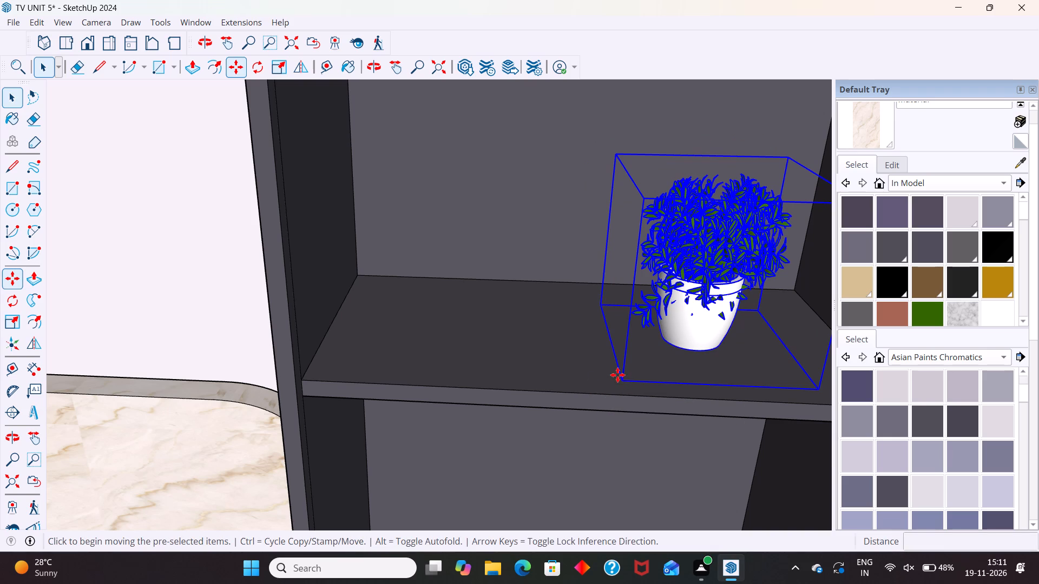
click(622, 380)
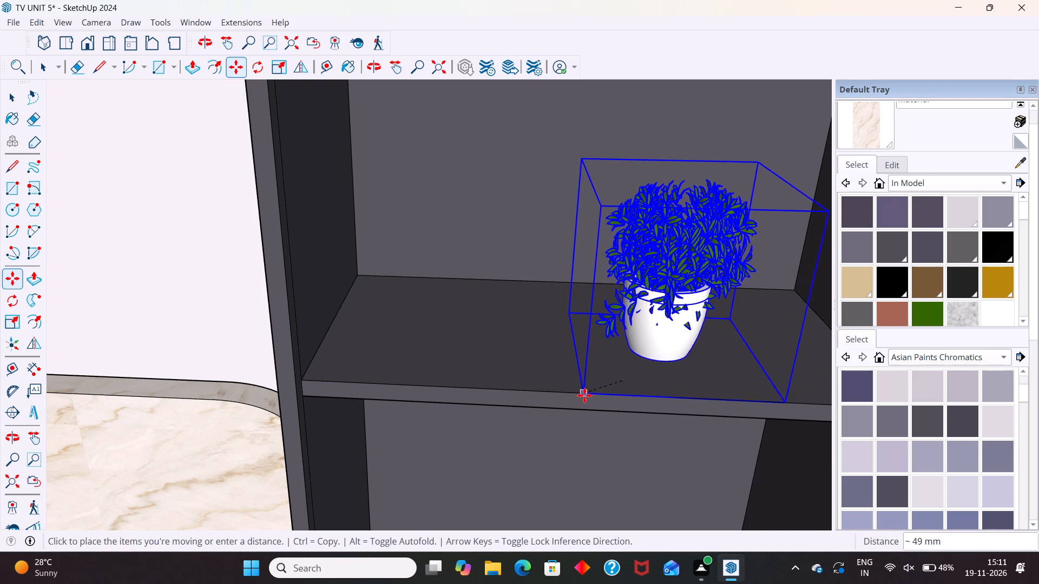
click(589, 393)
click(590, 394)
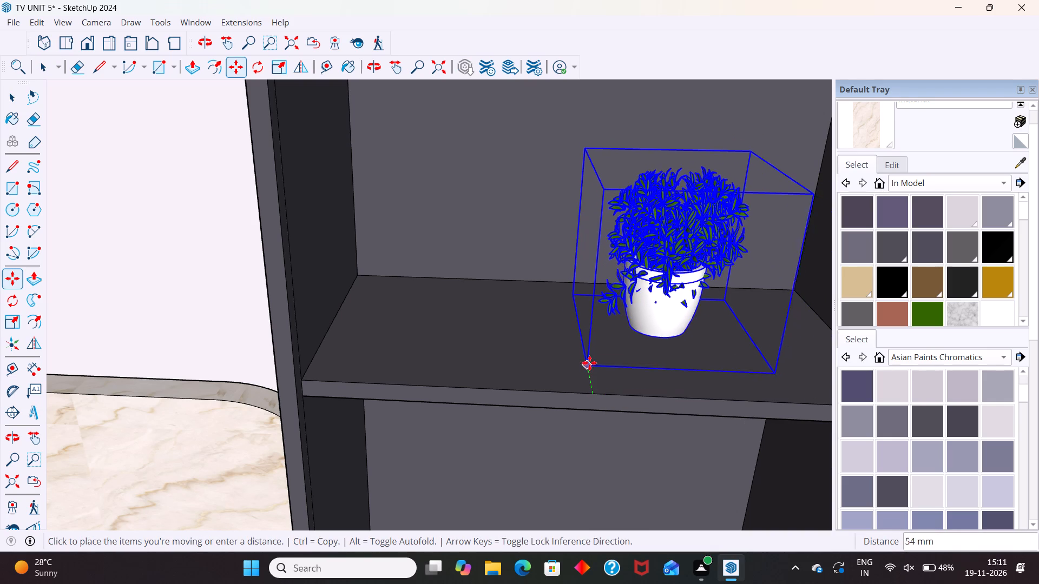
click(584, 348)
key(space)
Move the potted plant by its front base corner along the top shelf, toward the middle of the compartment.
scroll(534, 372, down, 12)
middle_drag(652, 360, 541, 386)
scroll(572, 386, up, 2)
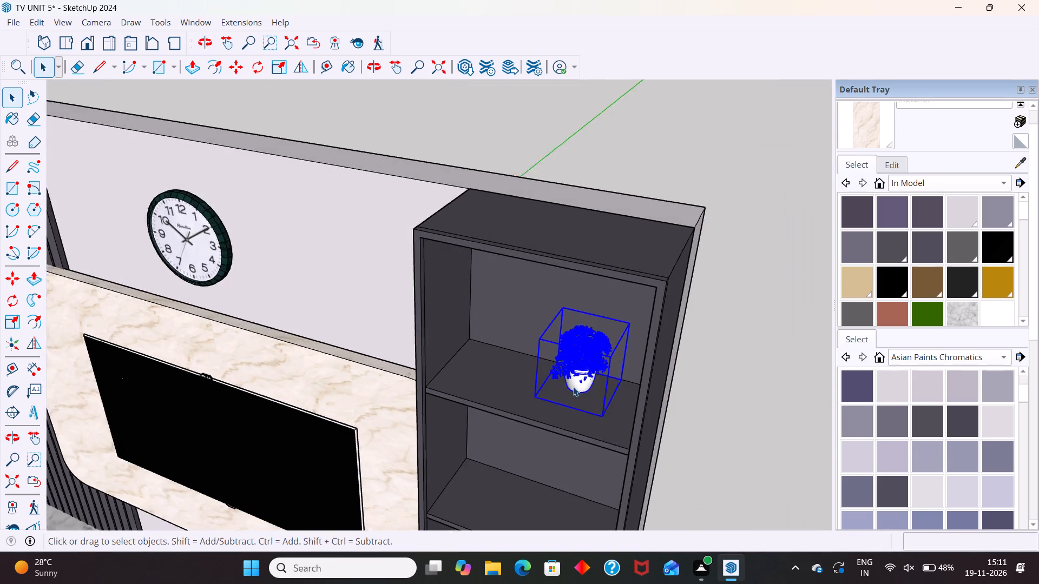
scroll(573, 387, up, 4)
key(m)
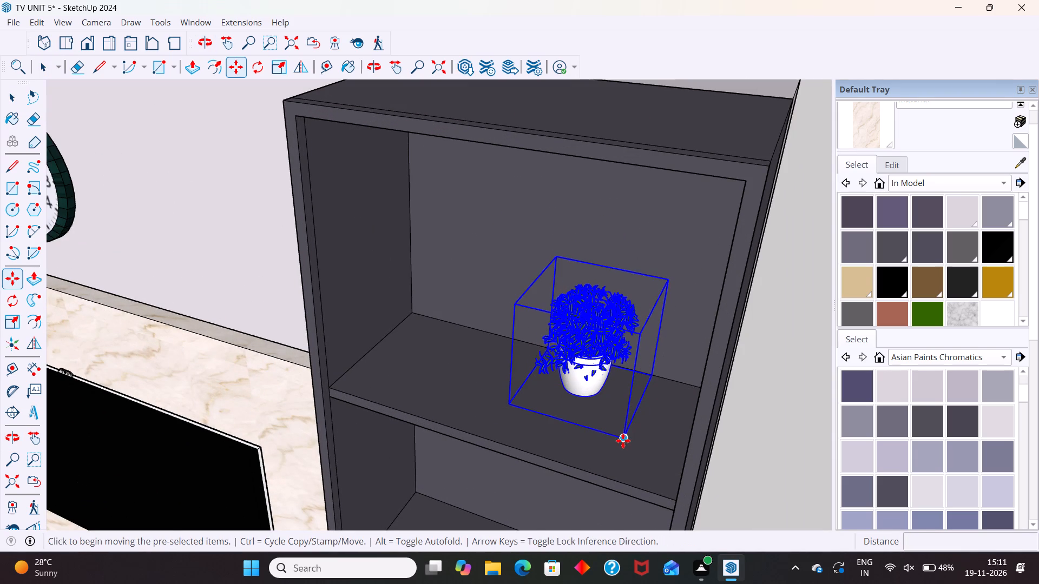
click(623, 441)
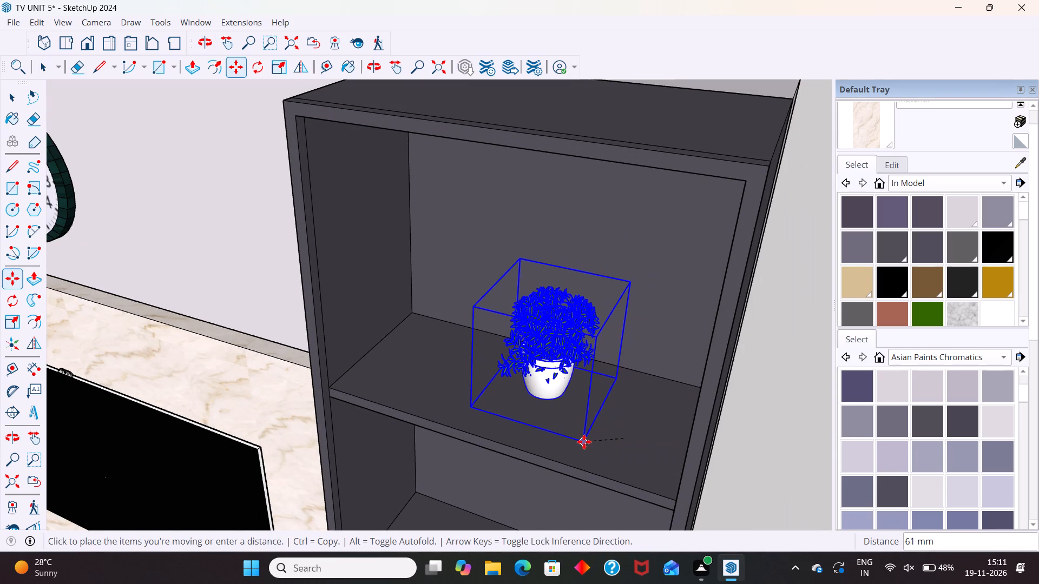
click(578, 438)
key(space)
scroll(577, 433, down, 7)
click(735, 384)
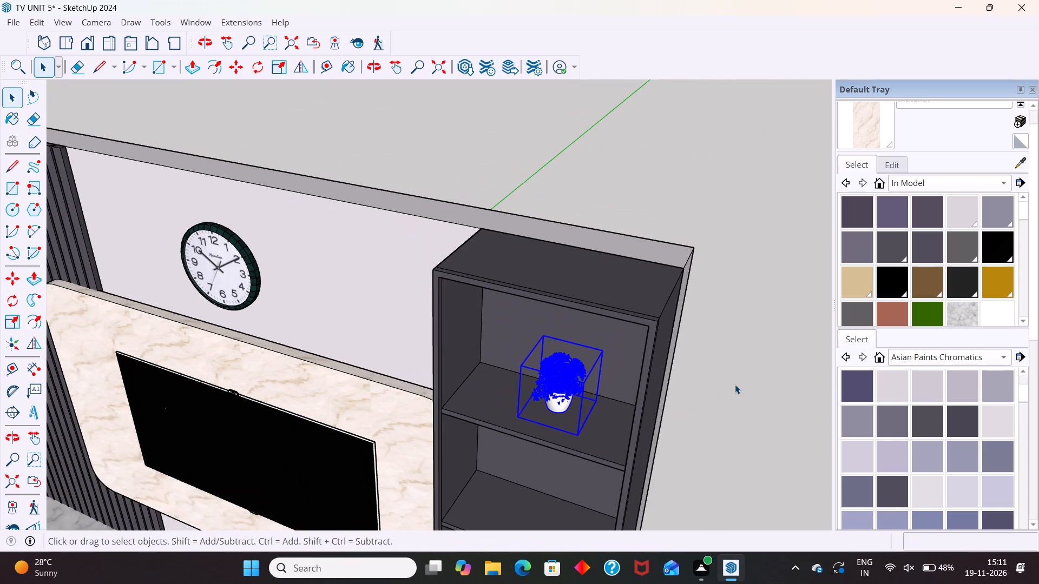
Move the potted plant by its pot's base slightly toward the TV side and the front of the top shelf.
middle_drag(486, 451, 595, 387)
scroll(637, 341, up, 5)
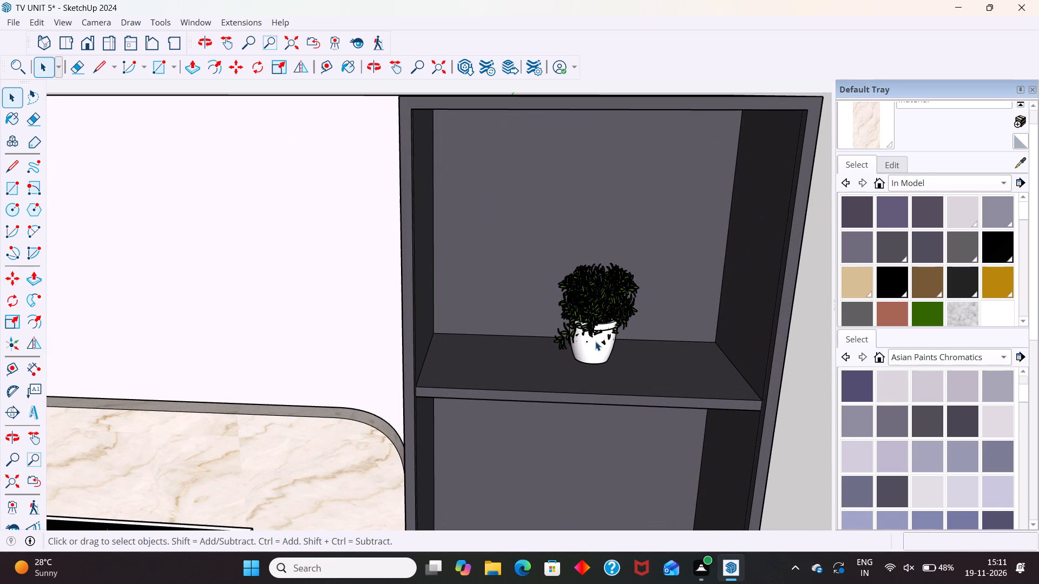
click(594, 341)
scroll(615, 326, up, 5)
key(m)
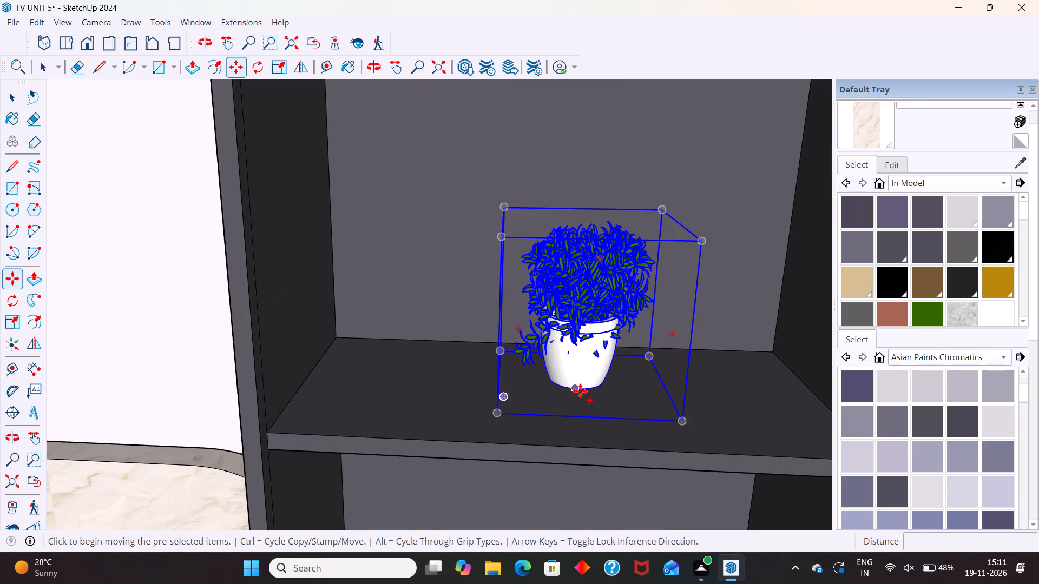
click(587, 390)
click(561, 398)
key(space)
scroll(536, 393, down, 13)
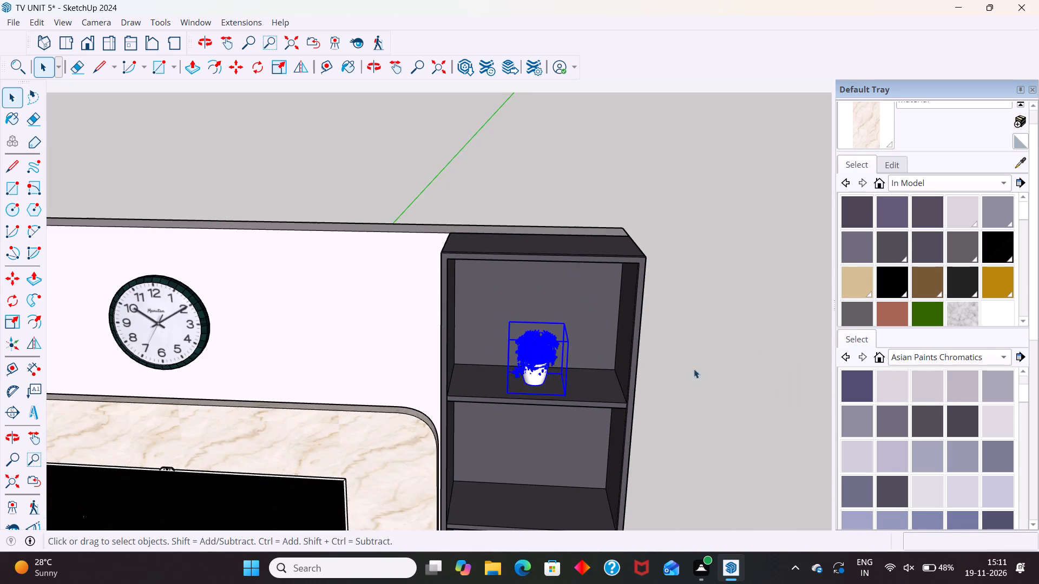
click(746, 353)
Copy the potted plant from the top compartment onto the shelf of the third compartment down, about 934 mm away.
scroll(413, 255, down, 8)
middle_drag(460, 376, 536, 320)
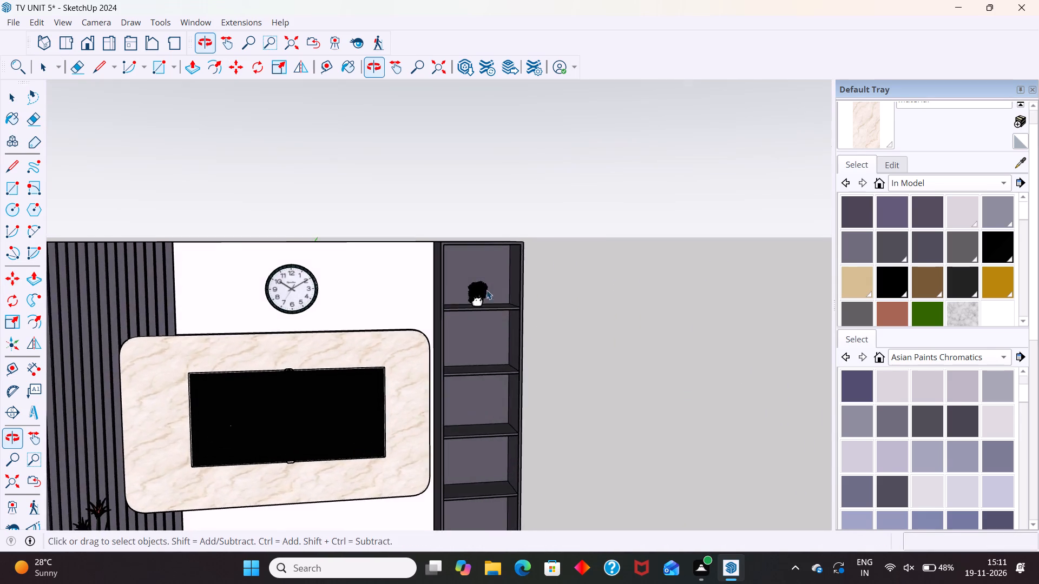
scroll(483, 286, up, 5)
click(478, 291)
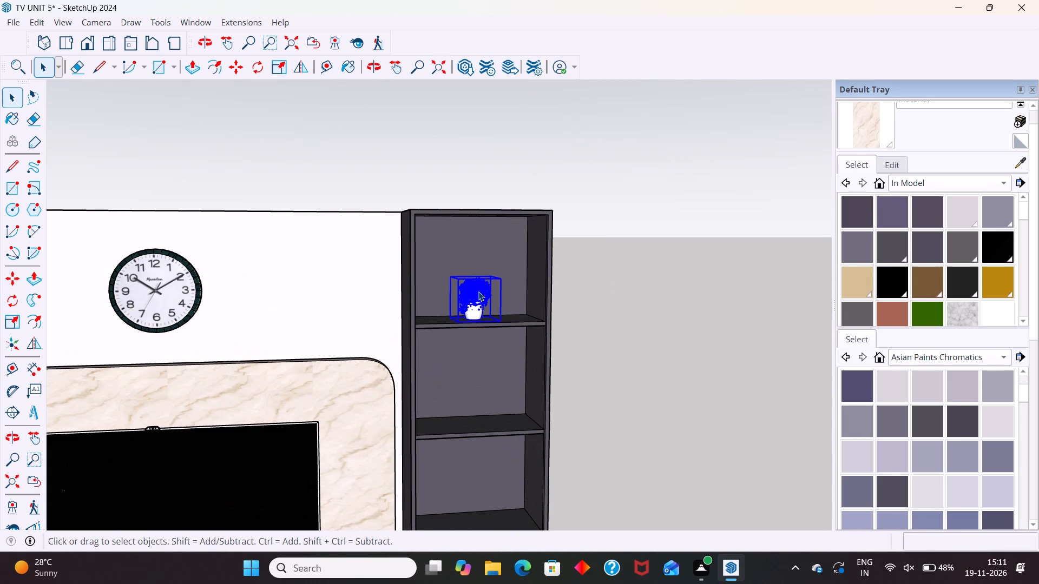
key(m)
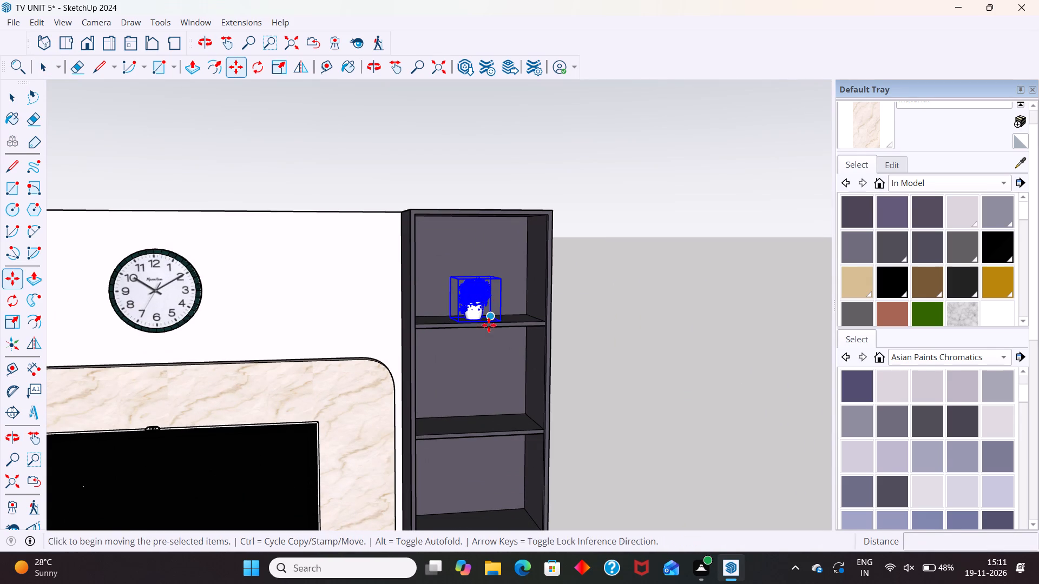
scroll(499, 321, up, 5)
middle_drag(502, 326, 348, 428)
scroll(484, 349, up, 4)
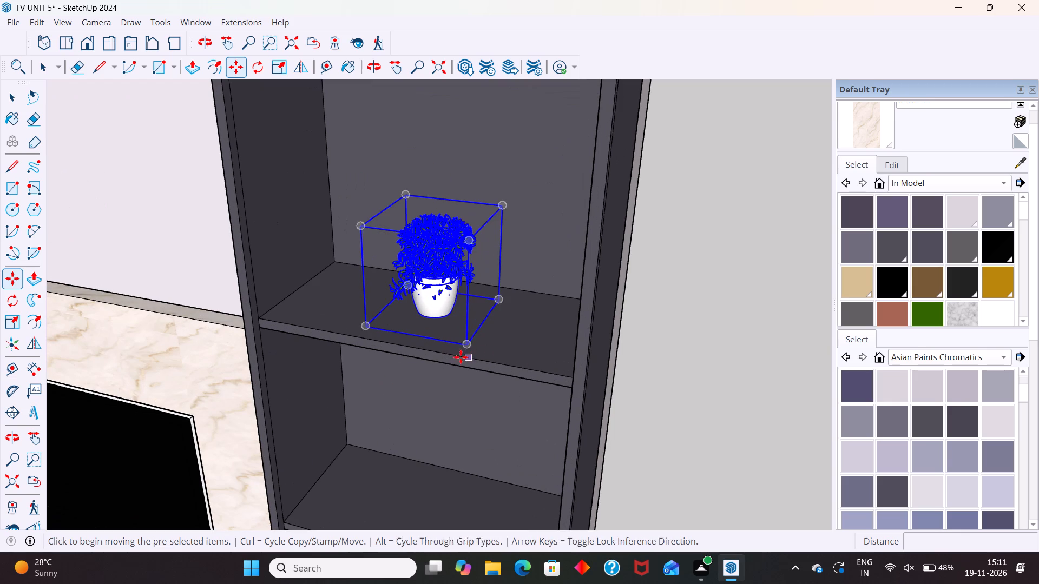
click(463, 344)
scroll(475, 297, down, 2)
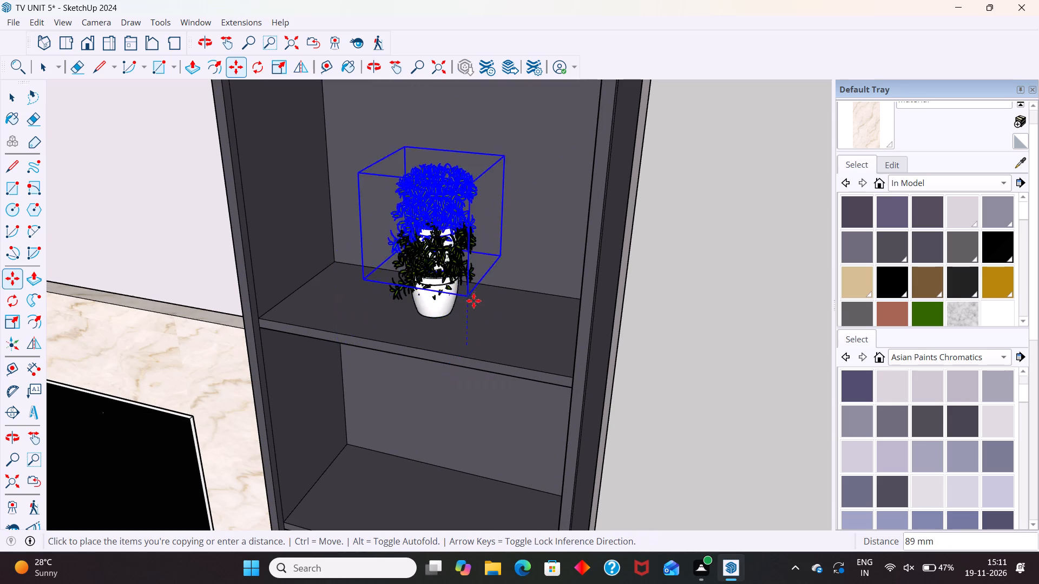
scroll(474, 301, down, 9)
scroll(456, 476, up, 5)
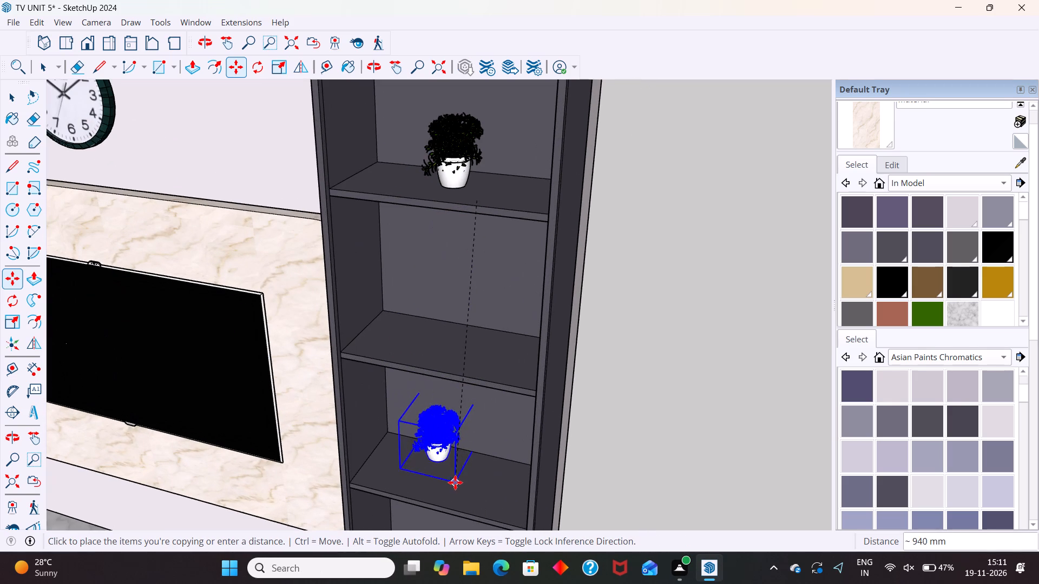
click(466, 499)
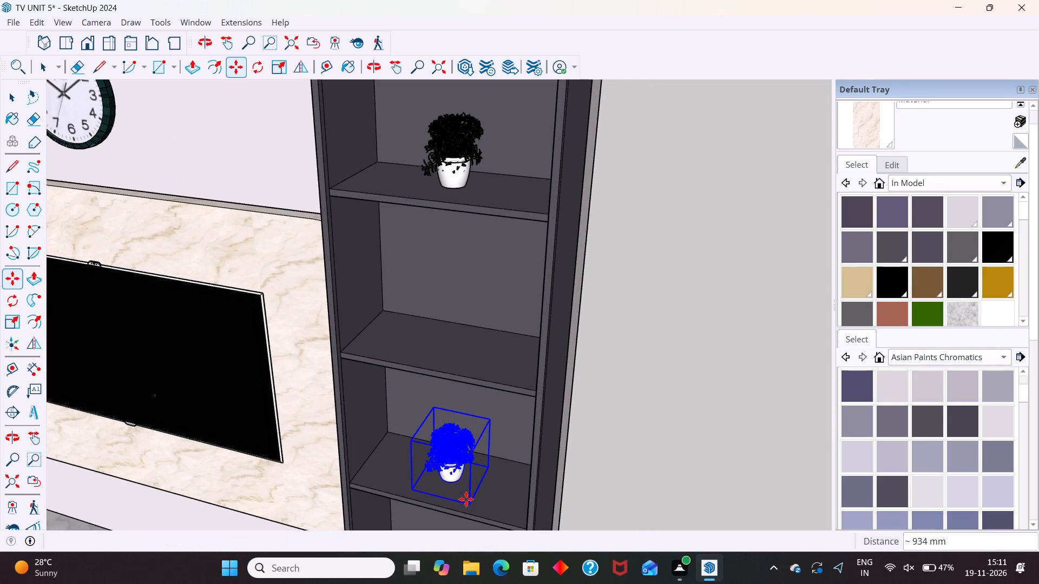
key(space)
scroll(474, 341, down, 7)
click(628, 385)
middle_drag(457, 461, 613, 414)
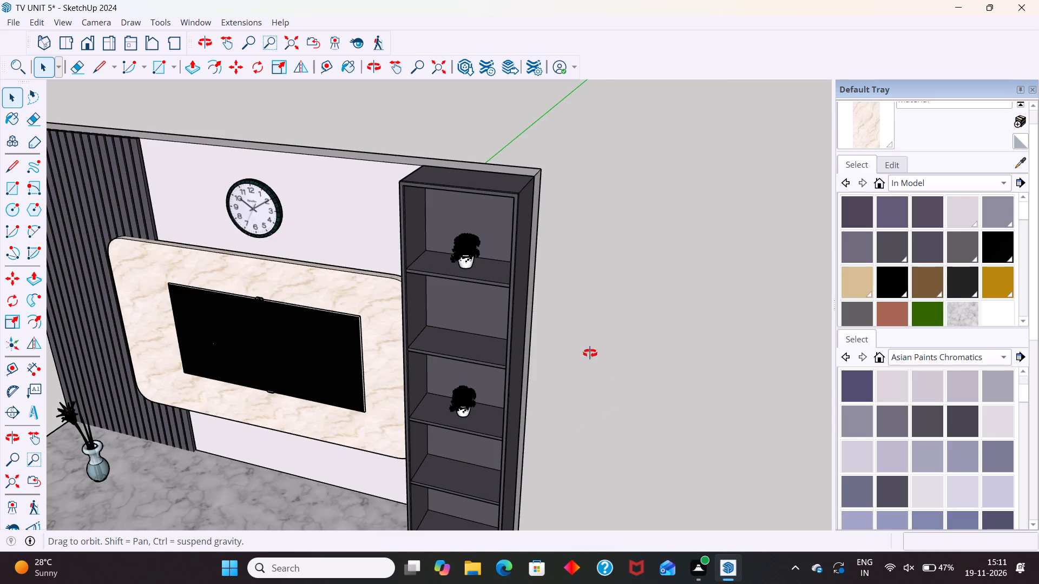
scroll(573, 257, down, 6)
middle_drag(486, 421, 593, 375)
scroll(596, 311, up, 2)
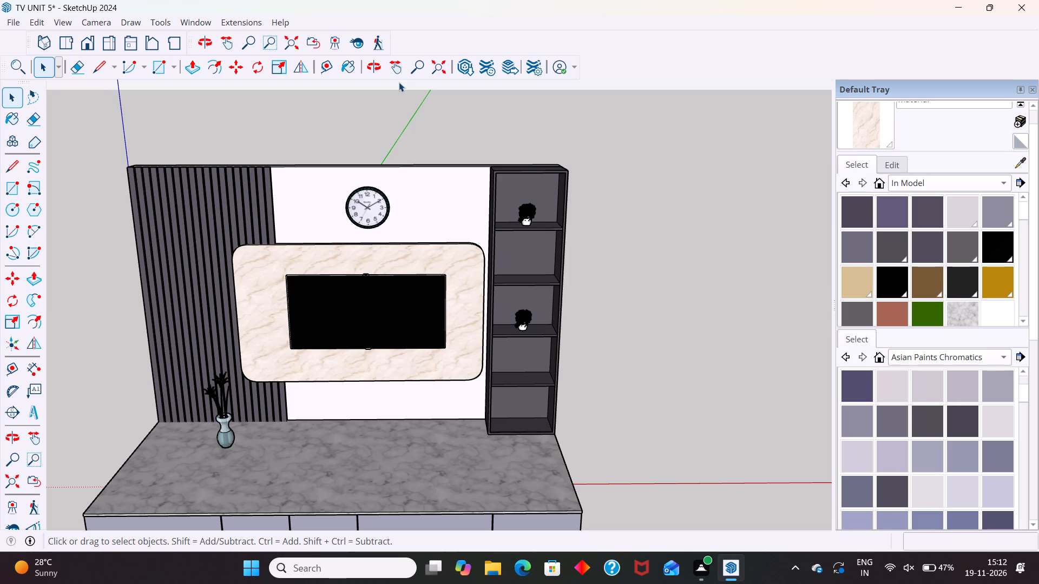
Search 3D Warehouse for PHOTO FRAMES, replacing the previous search term.
click(466, 70)
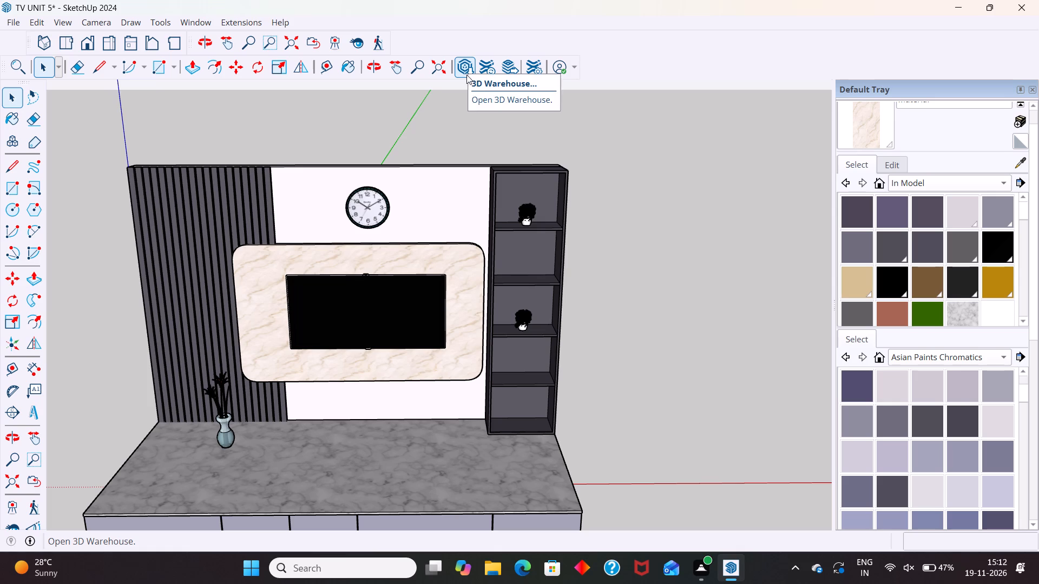
click(467, 75)
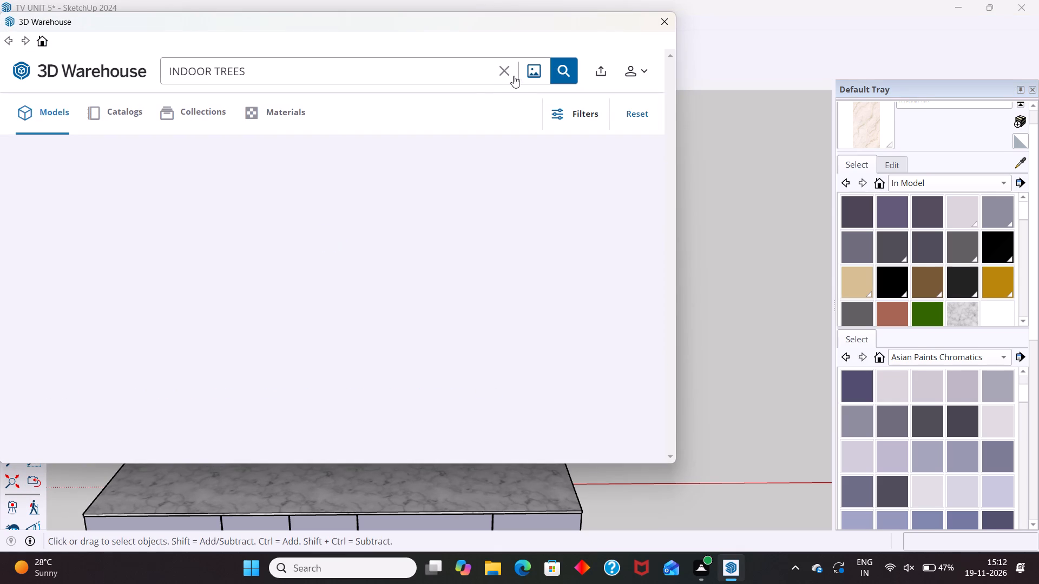
click(504, 74)
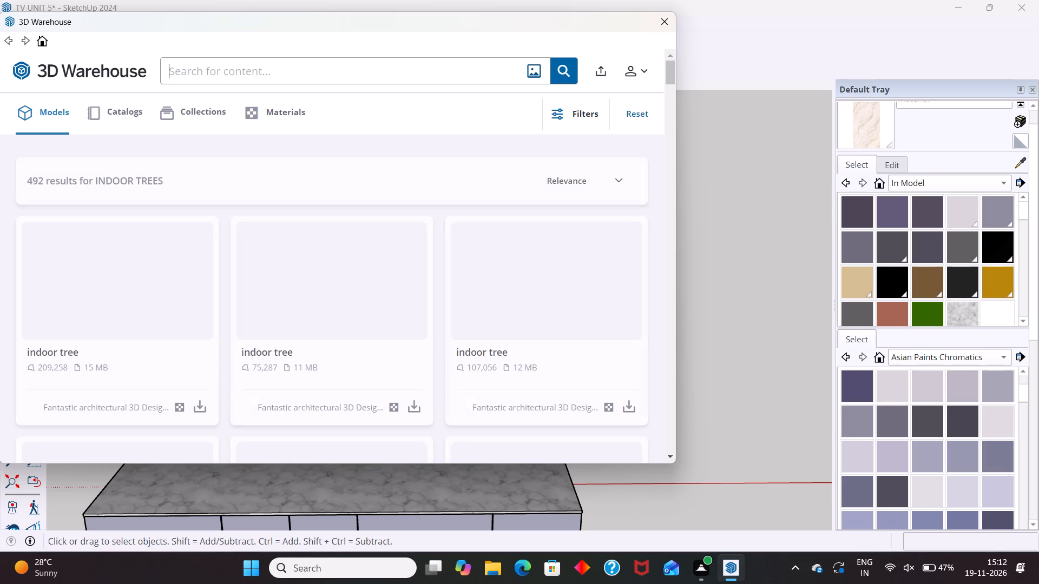
text(PHOT)
text(O)
key(space)
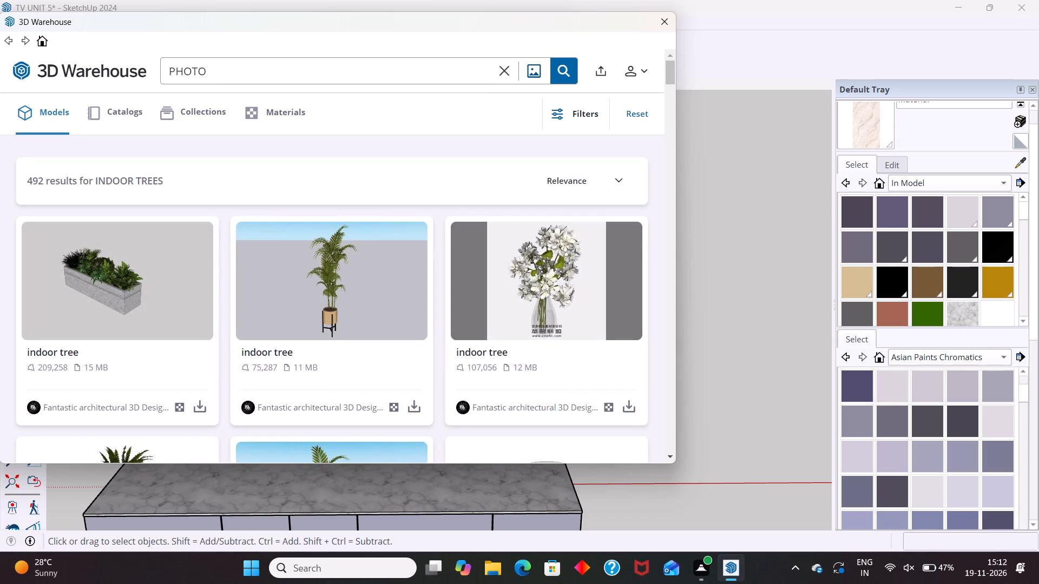
text(FRAMES)
key(Return)
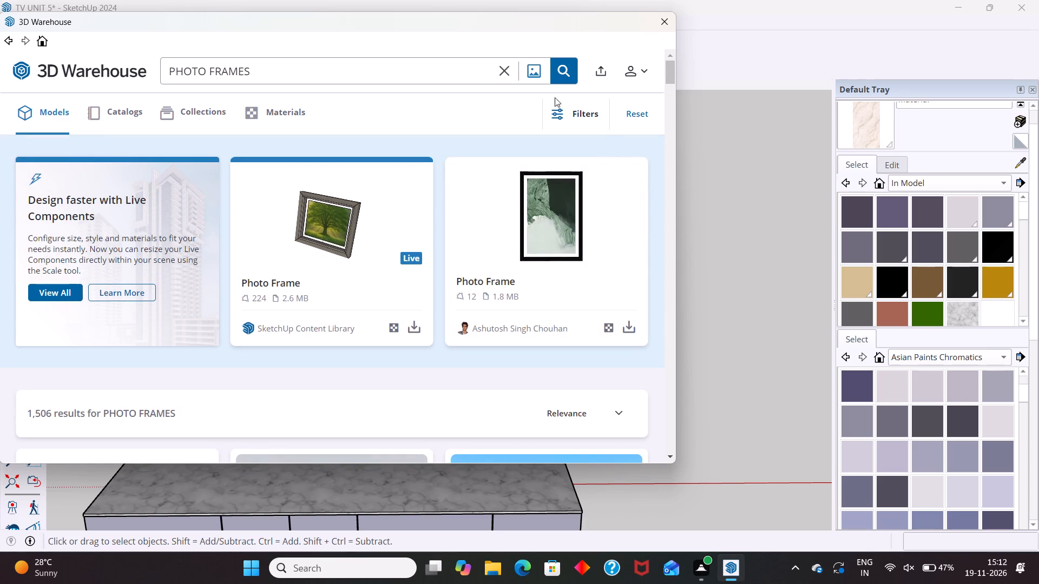
Browse the photo frame results for a framed picture that suits the TV wall unit.
scroll(515, 220, down, 4)
scroll(442, 259, down, 3)
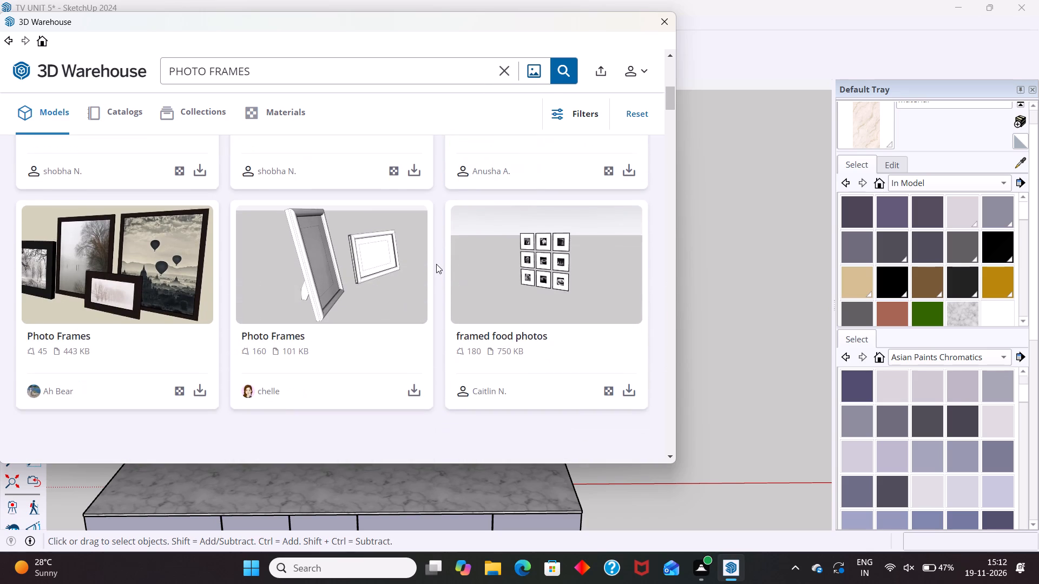
scroll(458, 256, down, 7)
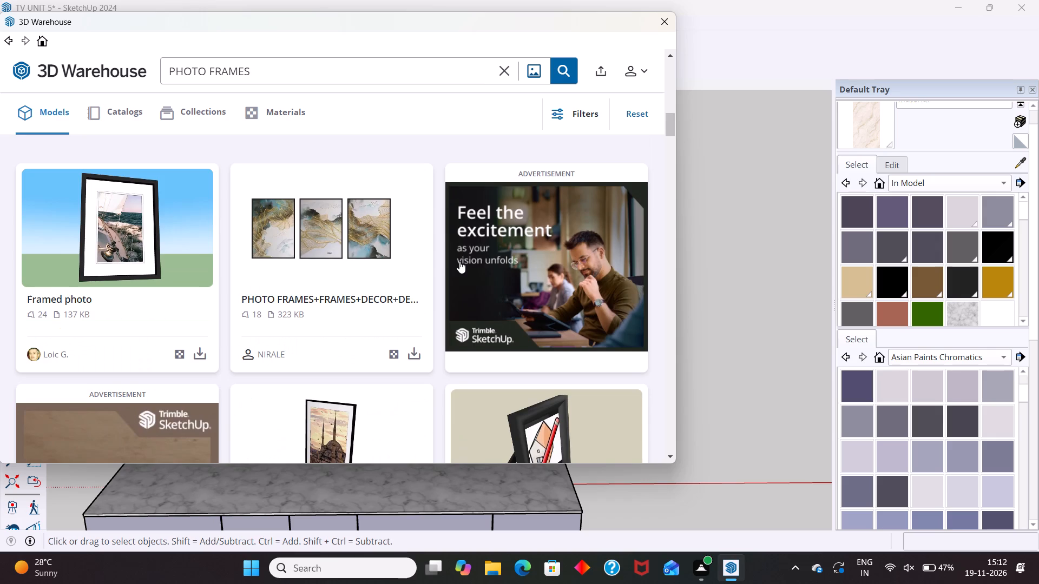
scroll(459, 263, down, 5)
scroll(459, 264, up, 3)
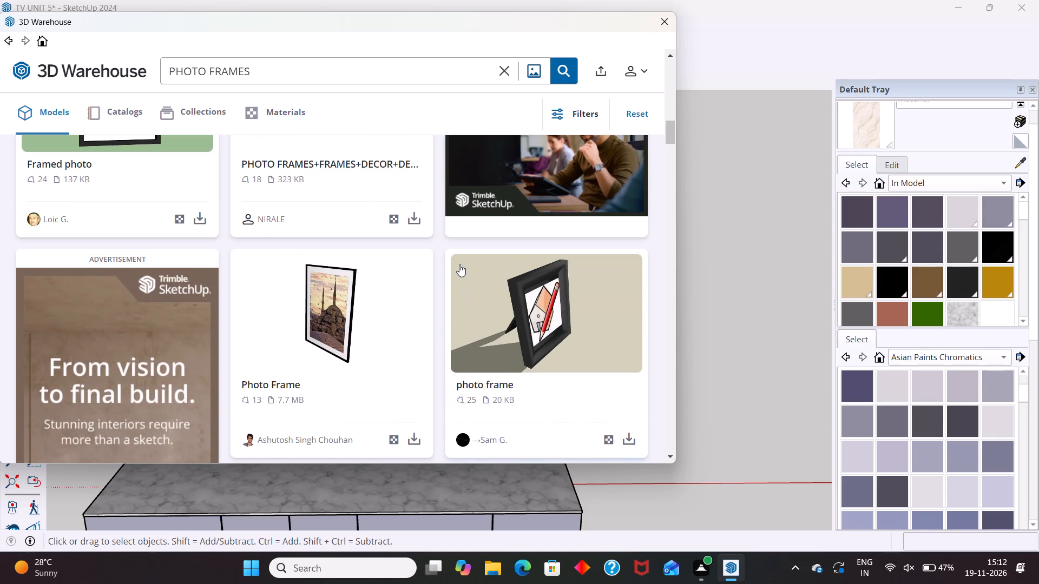
scroll(459, 264, down, 11)
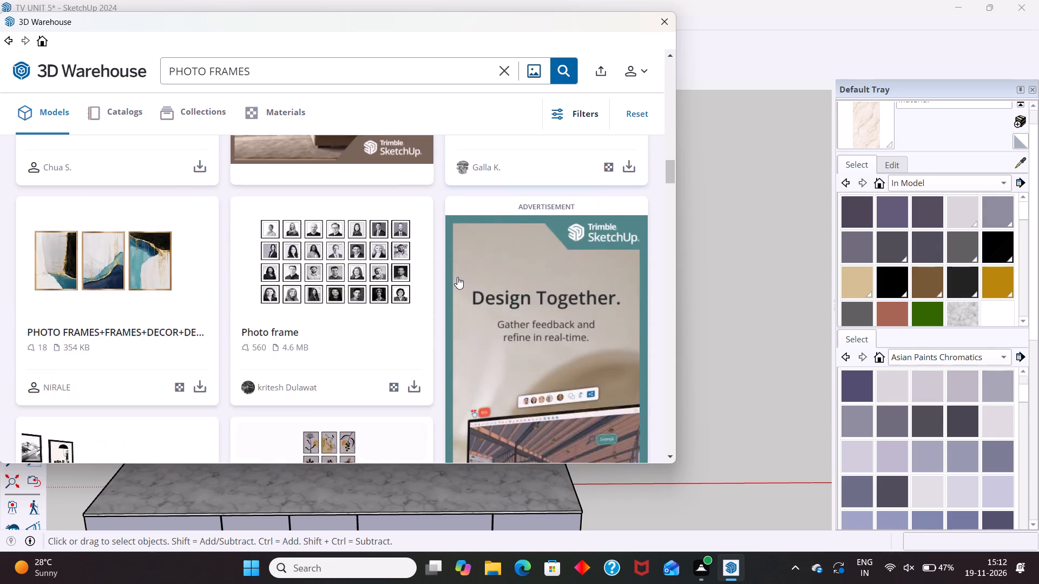
scroll(457, 277, down, 6)
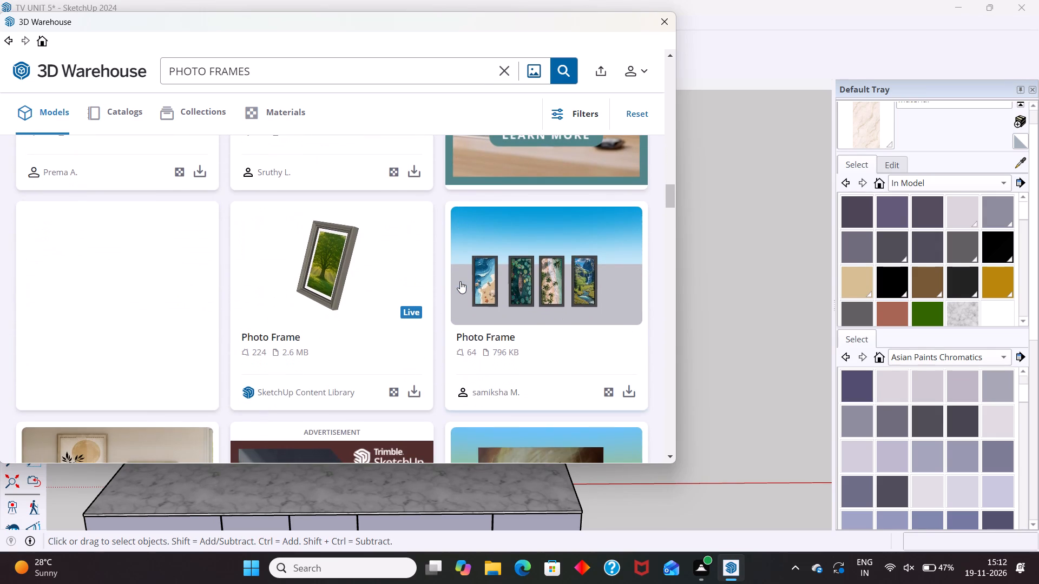
scroll(564, 283, down, 7)
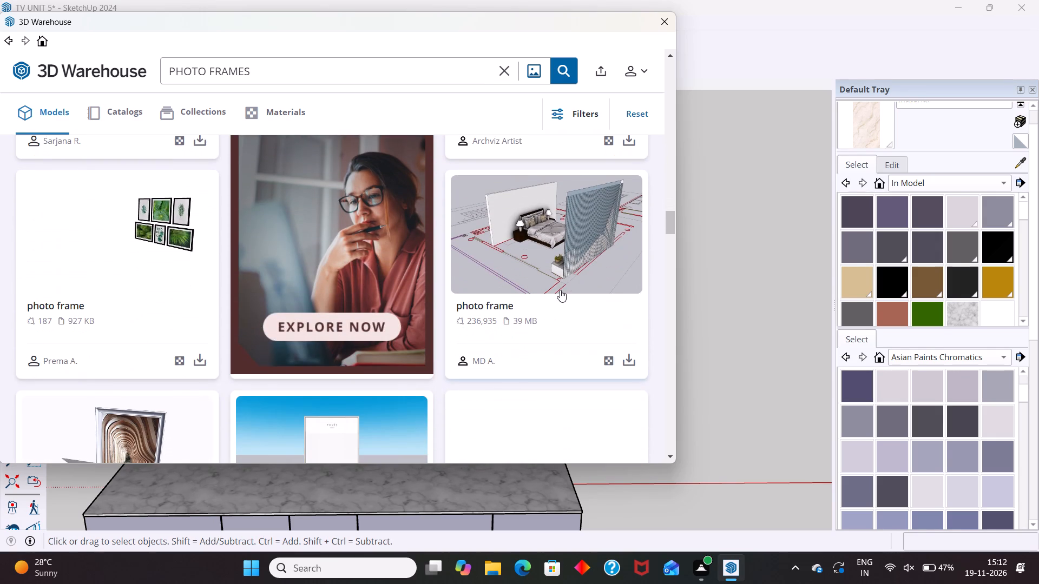
scroll(560, 289, down, 9)
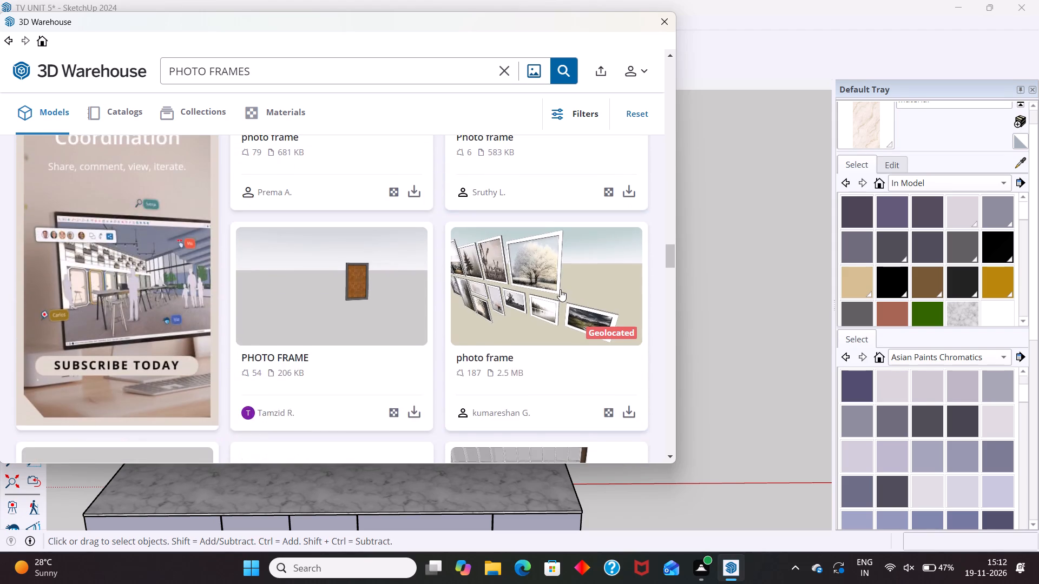
scroll(560, 289, down, 10)
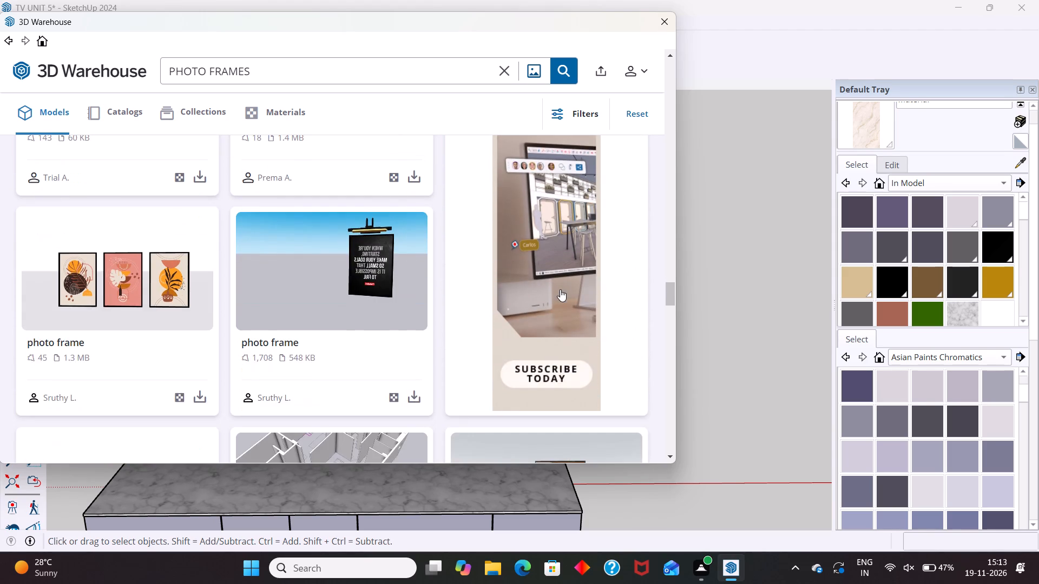
scroll(560, 289, down, 15)
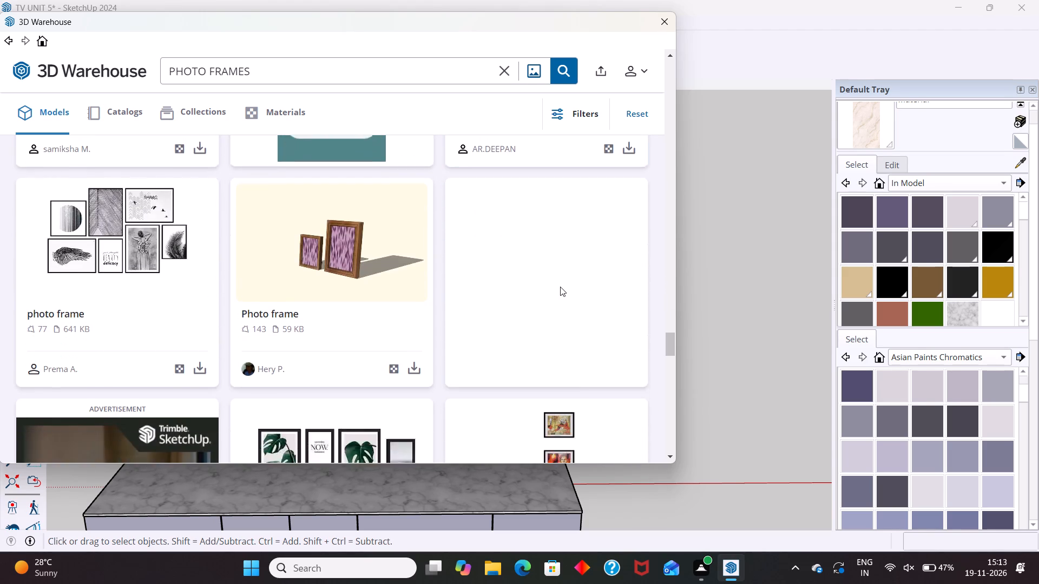
scroll(560, 287, down, 13)
scroll(423, 269, up, 4)
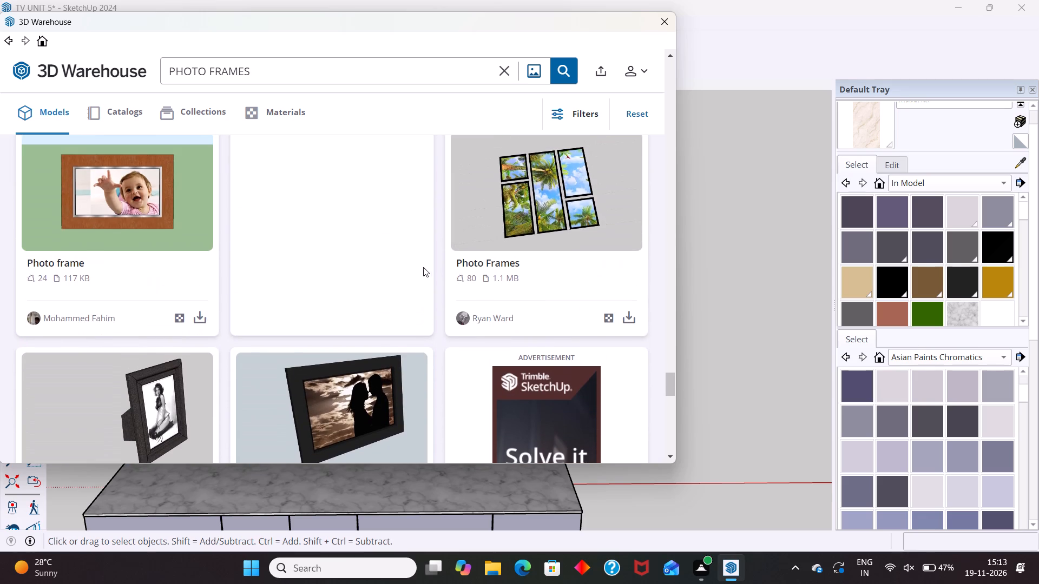
scroll(426, 265, down, 2)
scroll(488, 255, down, 4)
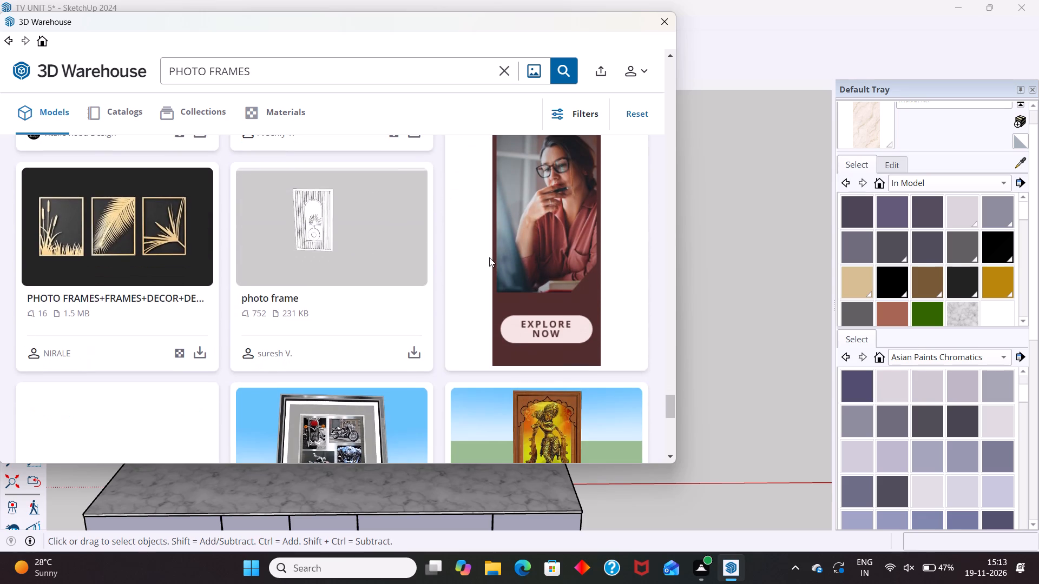
scroll(489, 257, down, 7)
scroll(489, 257, up, 3)
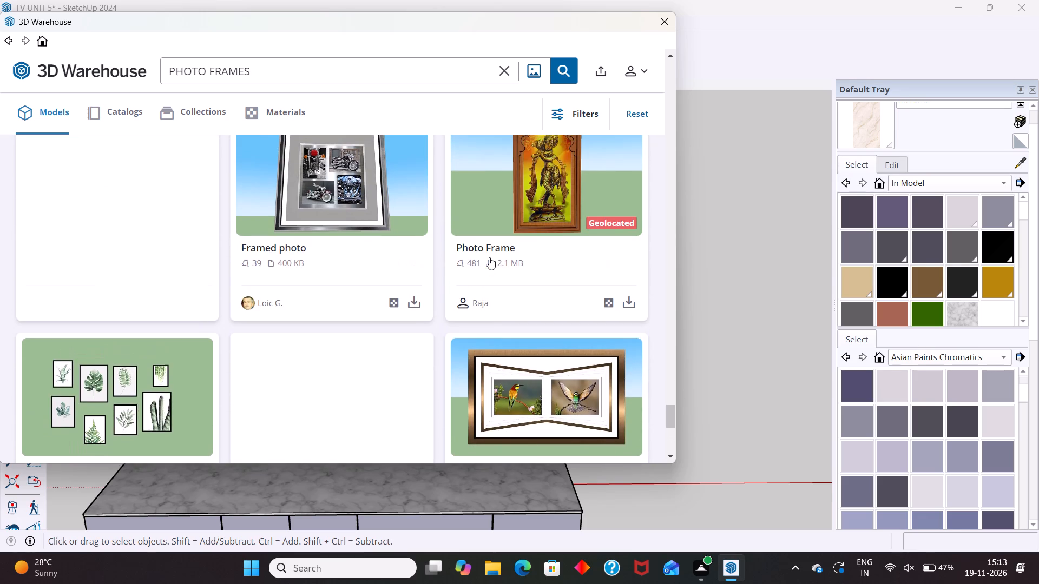
scroll(491, 258, up, 1)
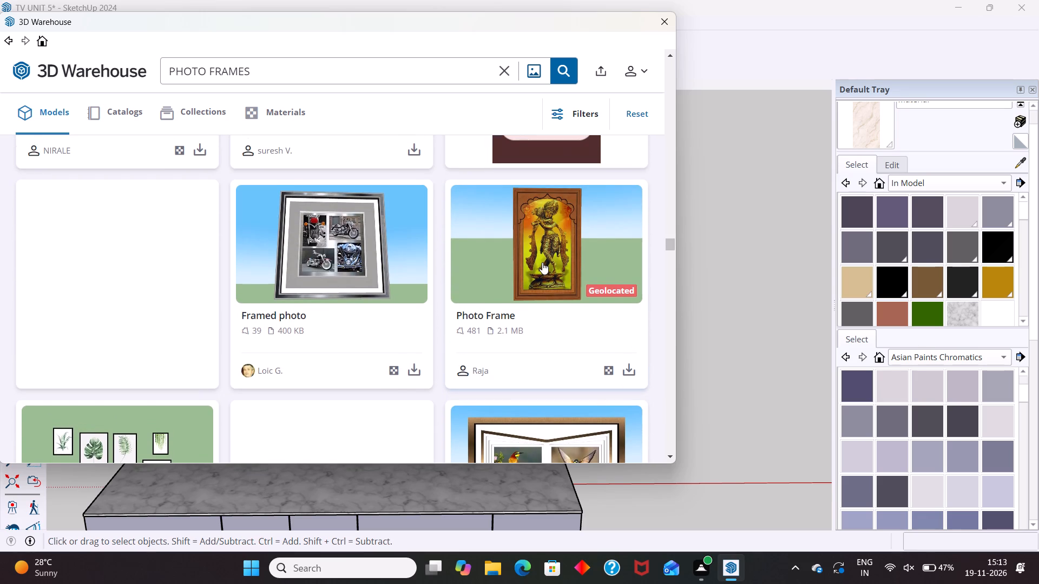
scroll(508, 256, down, 5)
scroll(133, 223, up, 2)
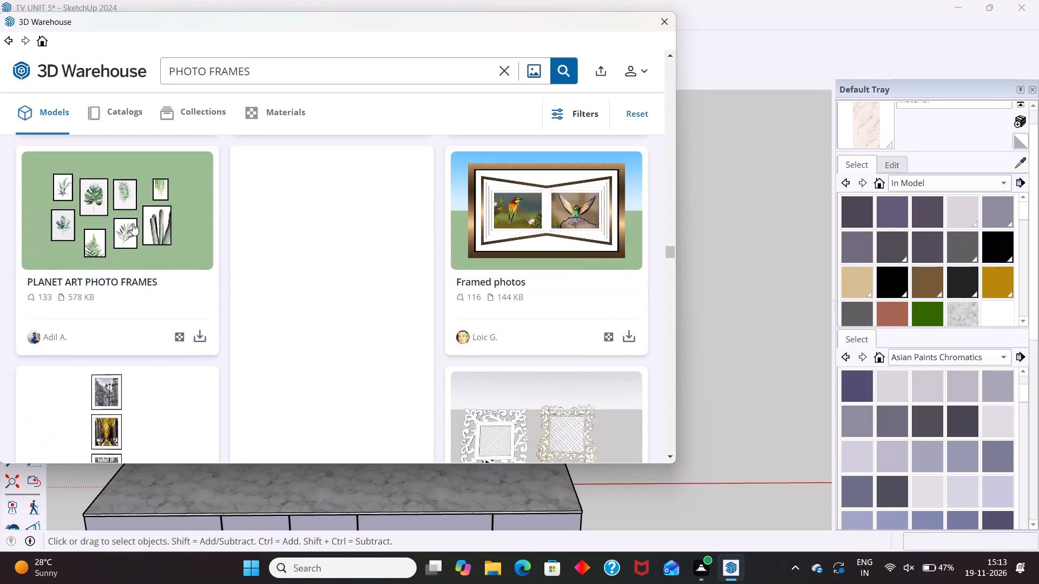
scroll(133, 223, up, 1)
scroll(300, 237, down, 8)
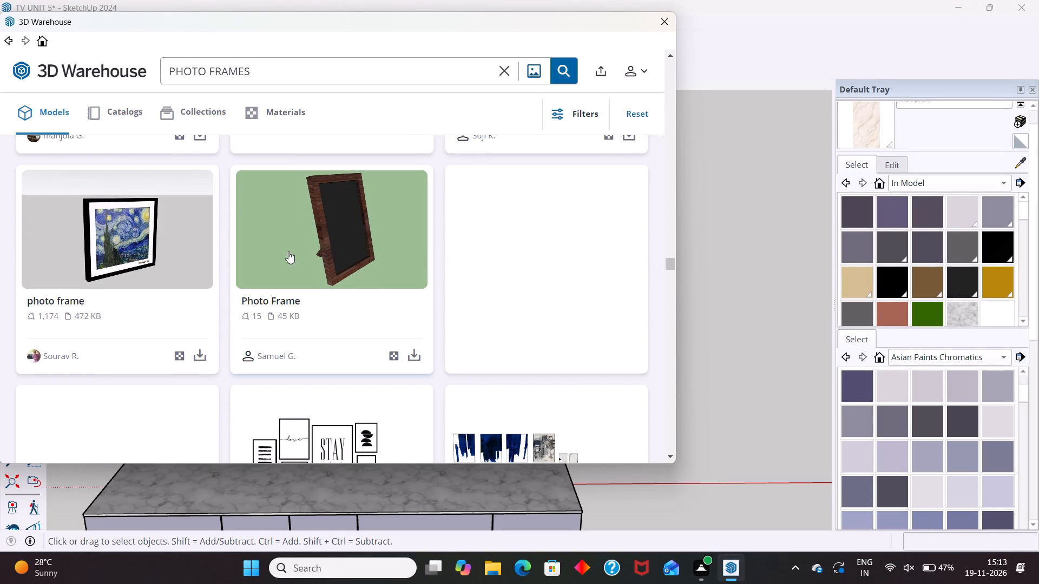
scroll(282, 313, down, 4)
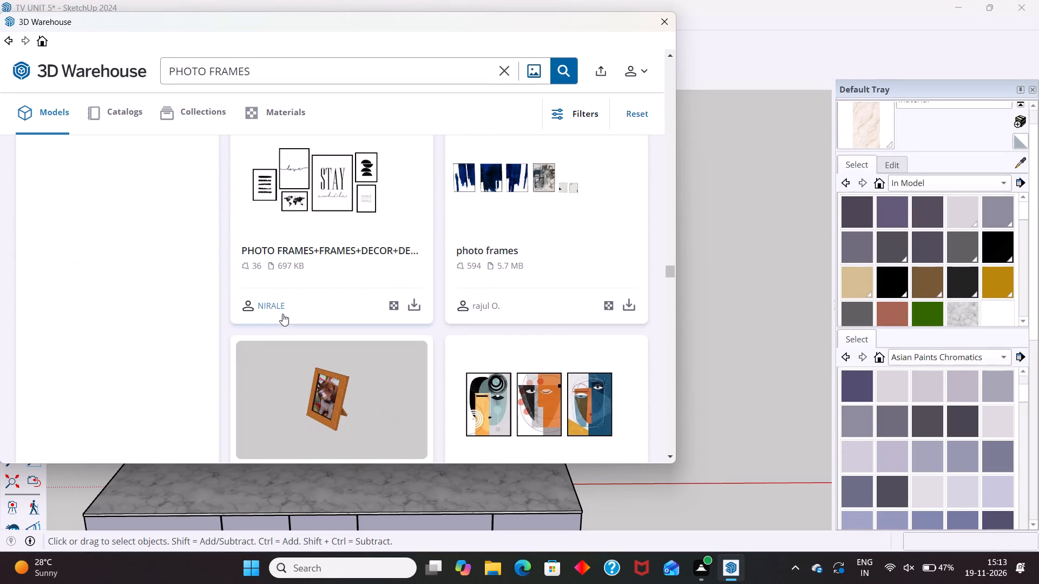
scroll(283, 314, down, 6)
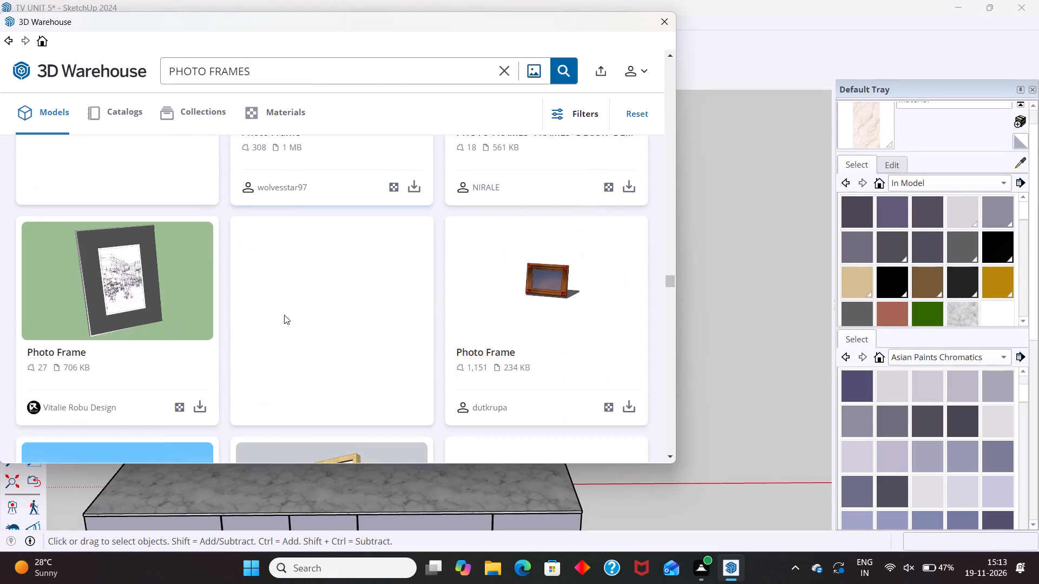
scroll(284, 315, down, 6)
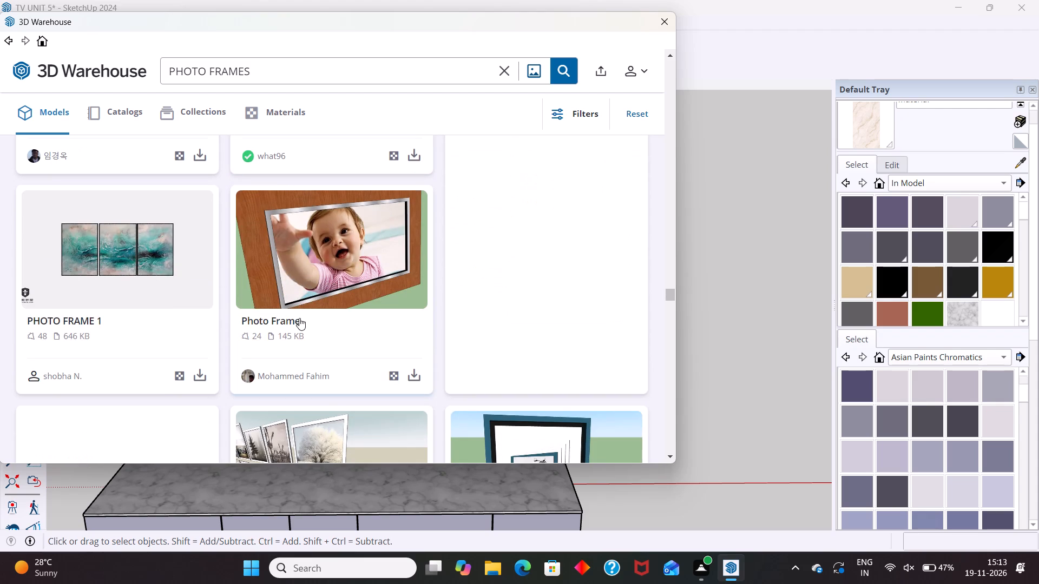
scroll(304, 318, down, 4)
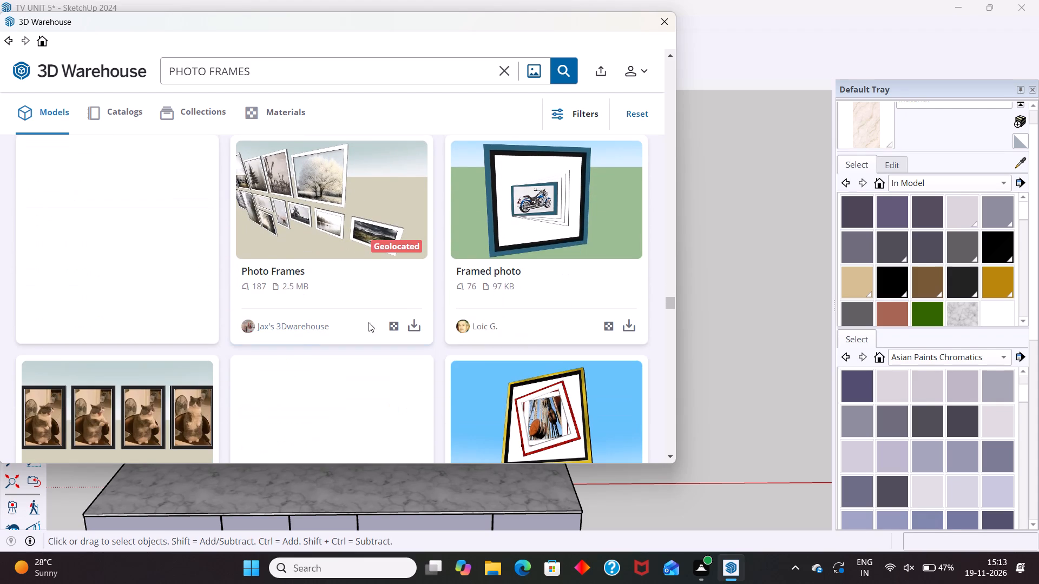
scroll(438, 258, down, 4)
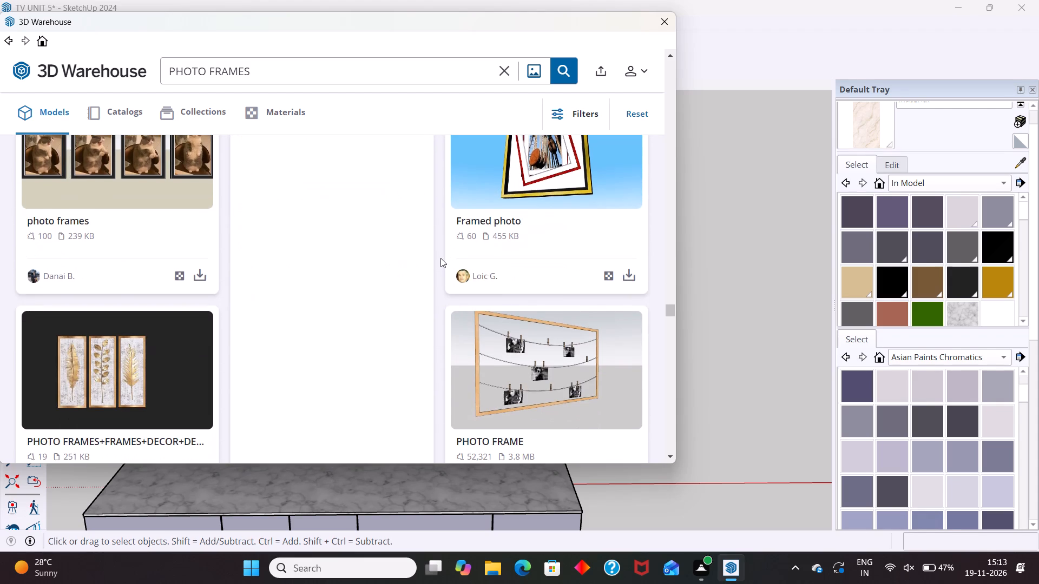
scroll(440, 258, down, 10)
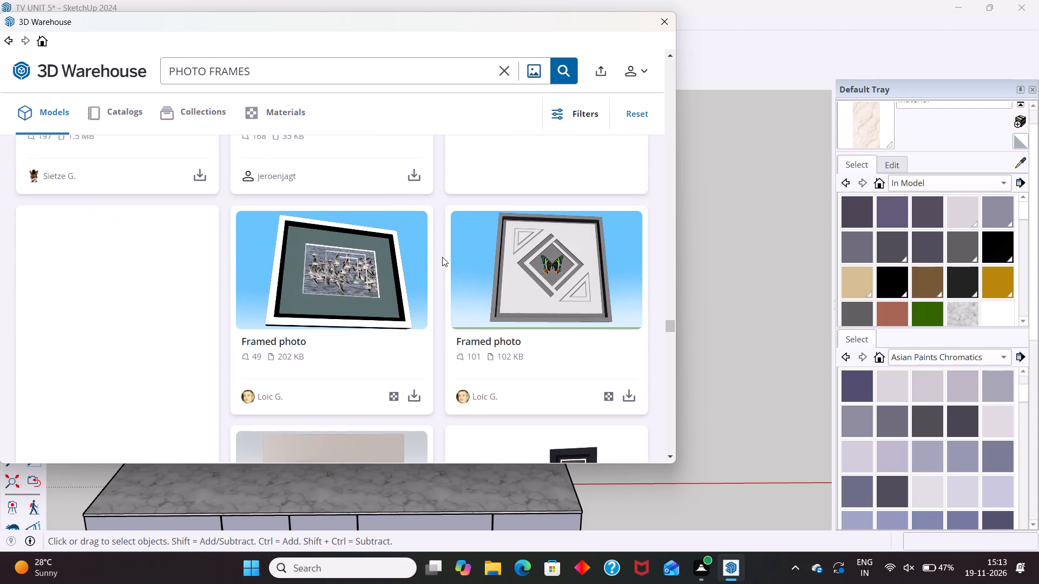
scroll(442, 257, down, 20)
scroll(445, 257, up, 5)
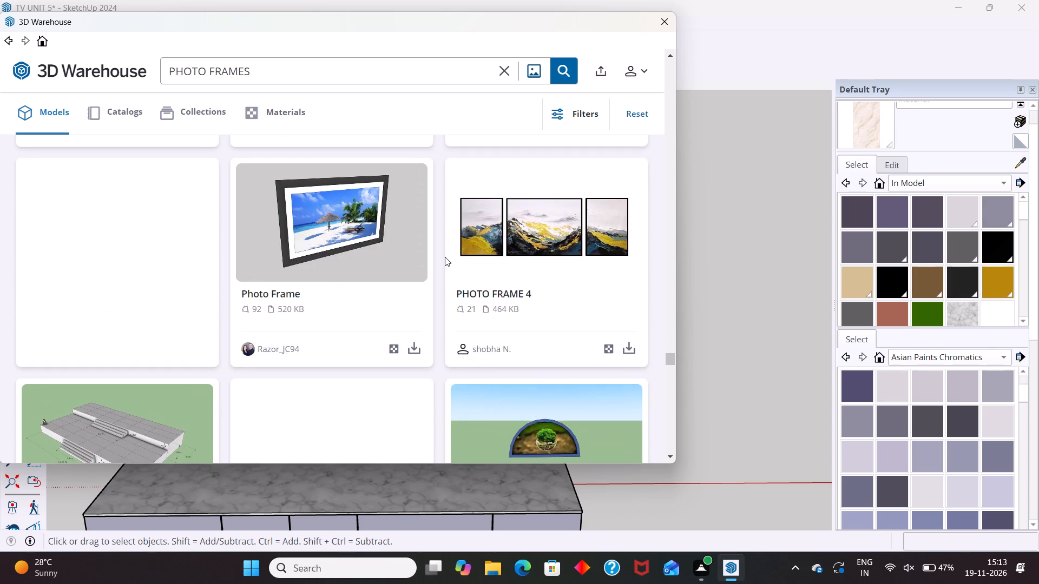
scroll(445, 257, down, 4)
scroll(445, 260, up, 5)
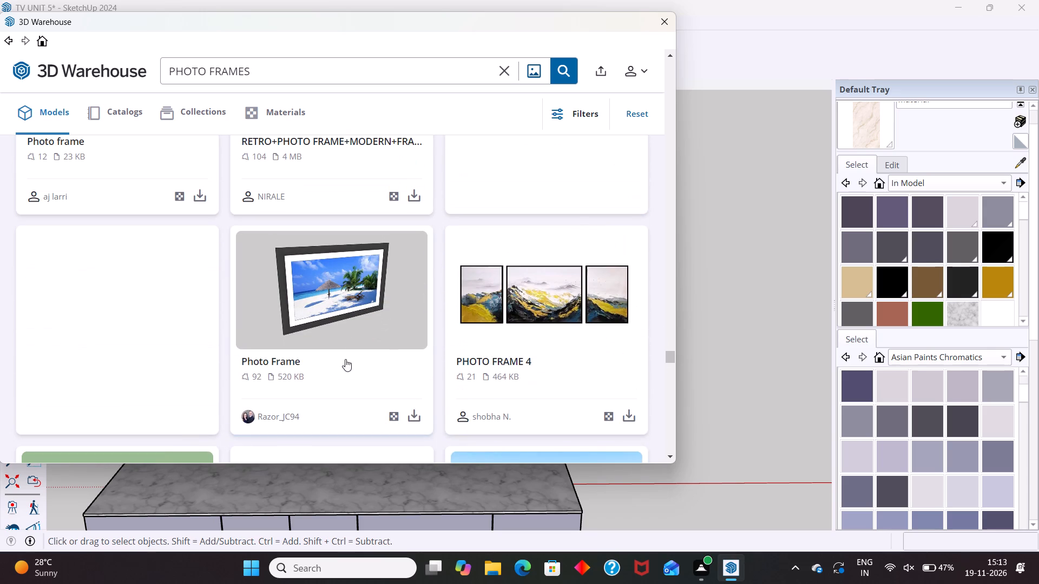
Download the Photo Frame with the beach picture directly into the model, skipping the promotional video and declining the subscription offer to unlock more downloads.
click(415, 417)
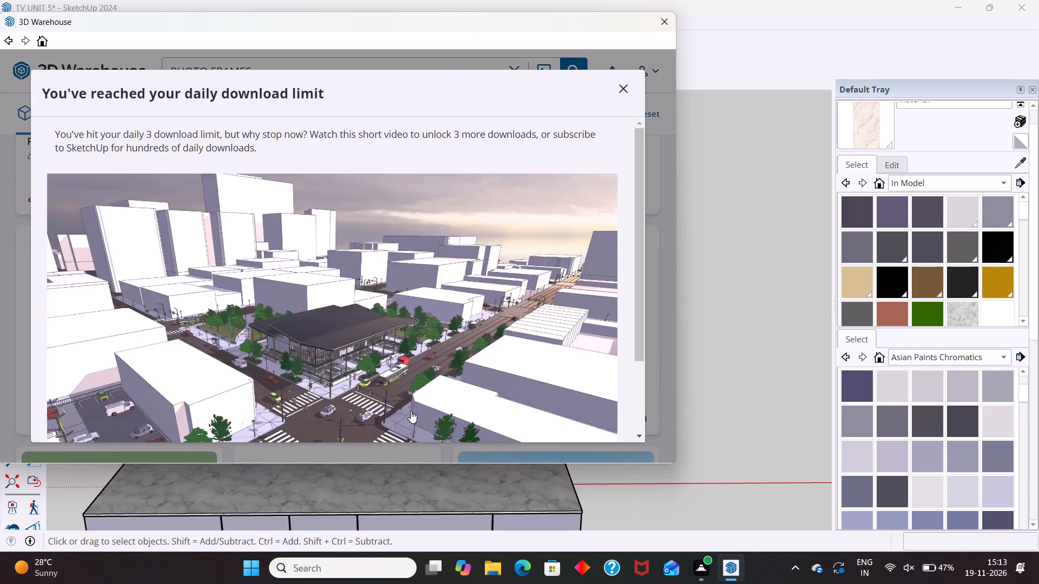
scroll(477, 295, down, 5)
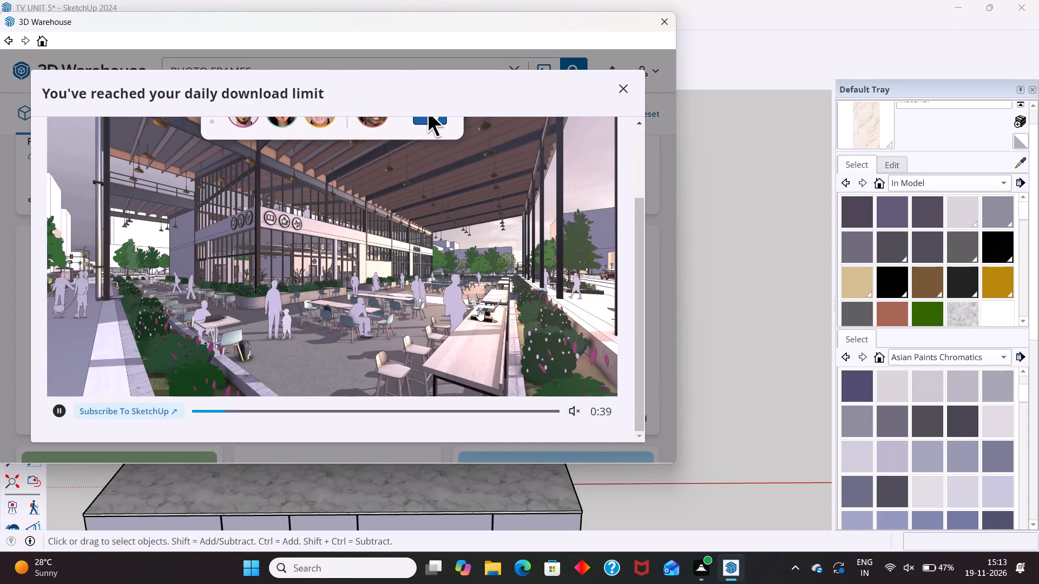
scroll(592, 348, down, 3)
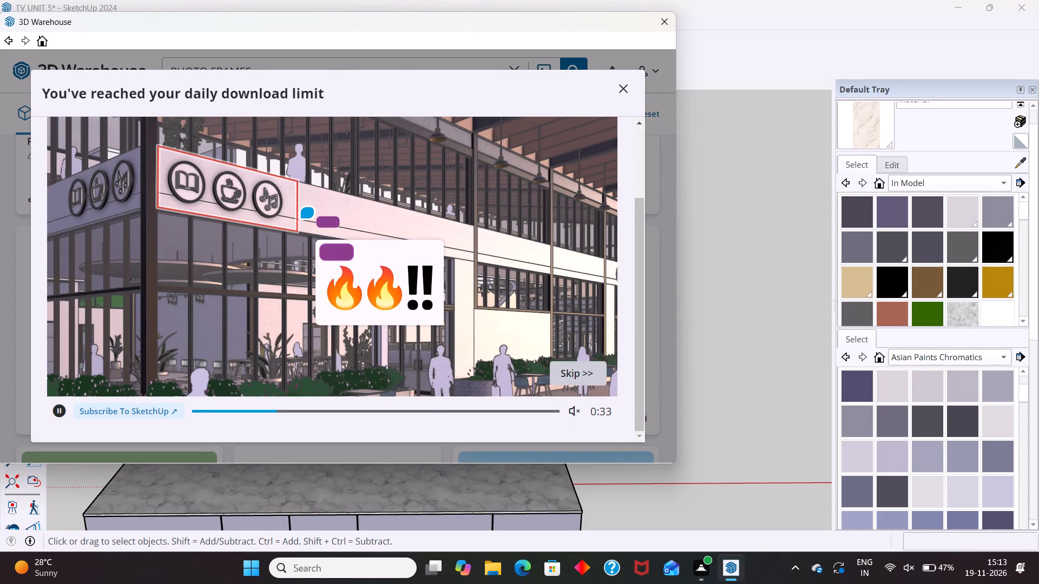
click(595, 367)
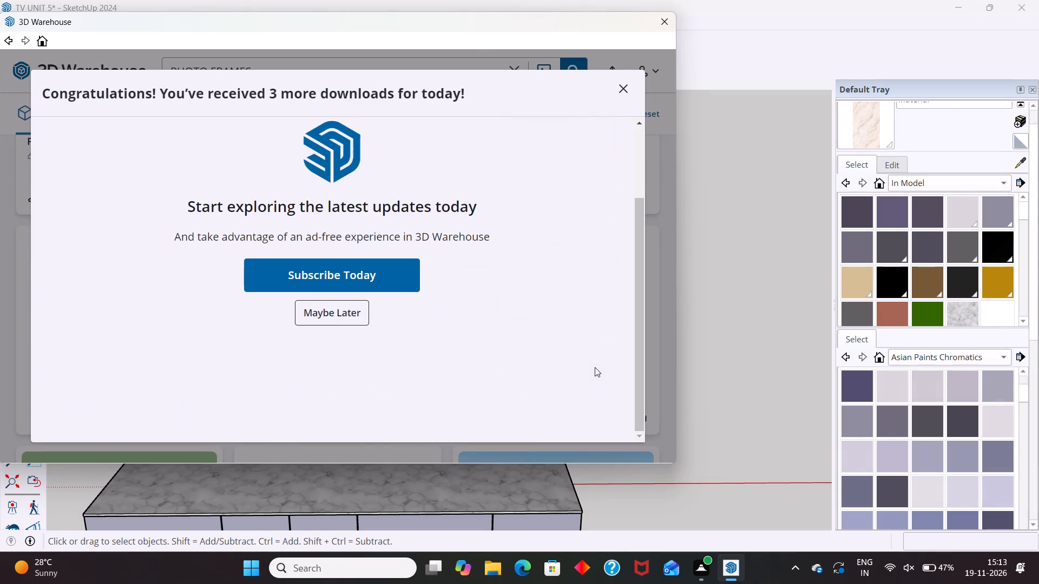
click(335, 315)
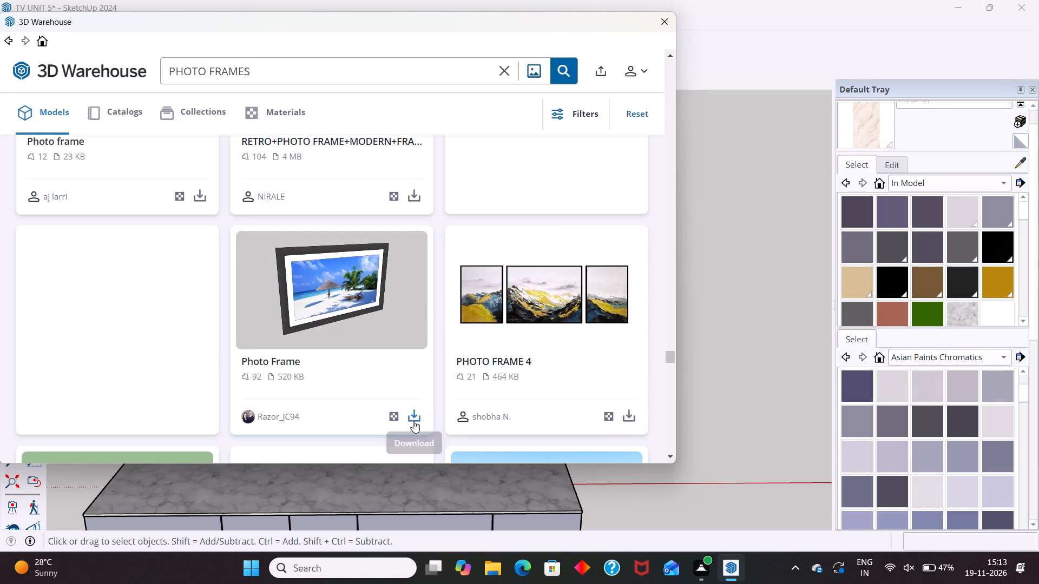
click(416, 422)
click(286, 255)
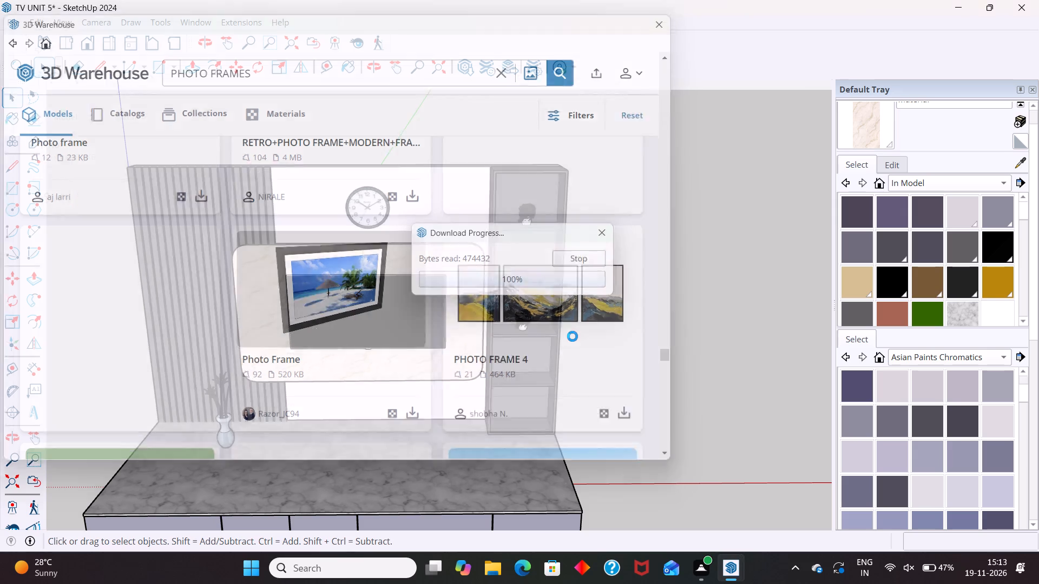
Place the downloaded beach photo frame in the open space beside the TV unit's shelf column.
click(656, 318)
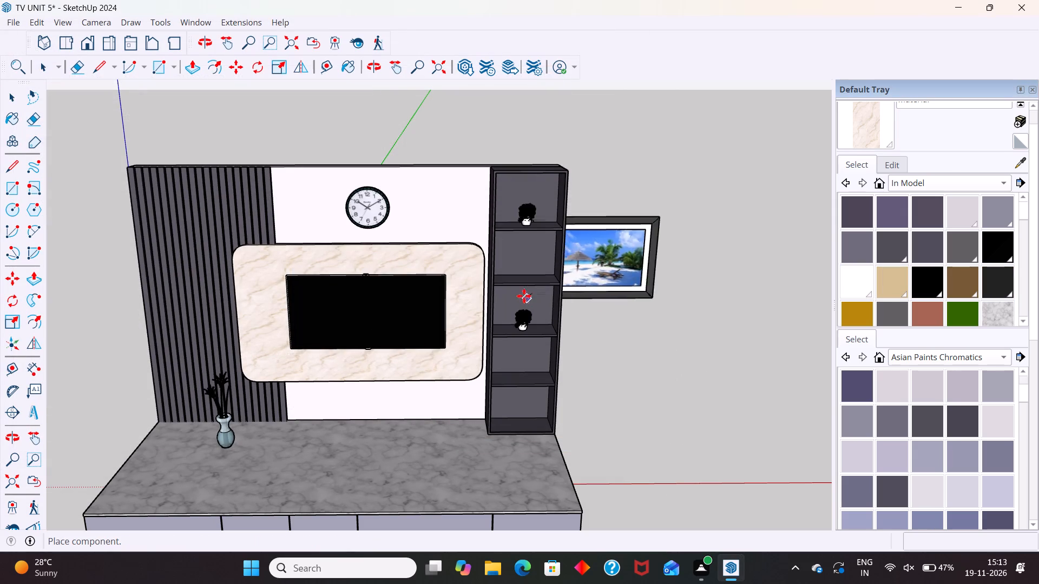
scroll(525, 286, up, 5)
scroll(531, 373, down, 6)
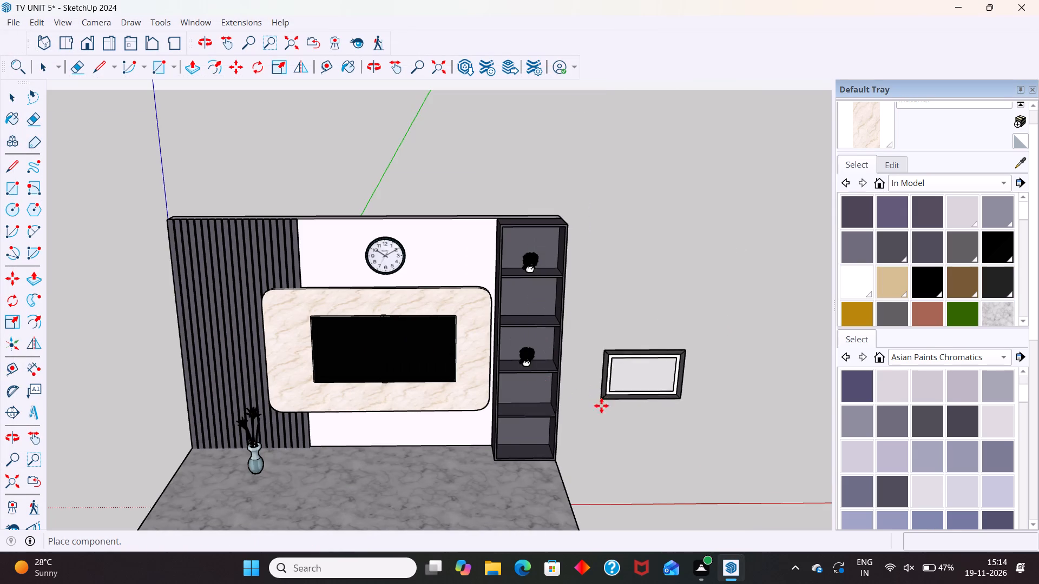
click(596, 437)
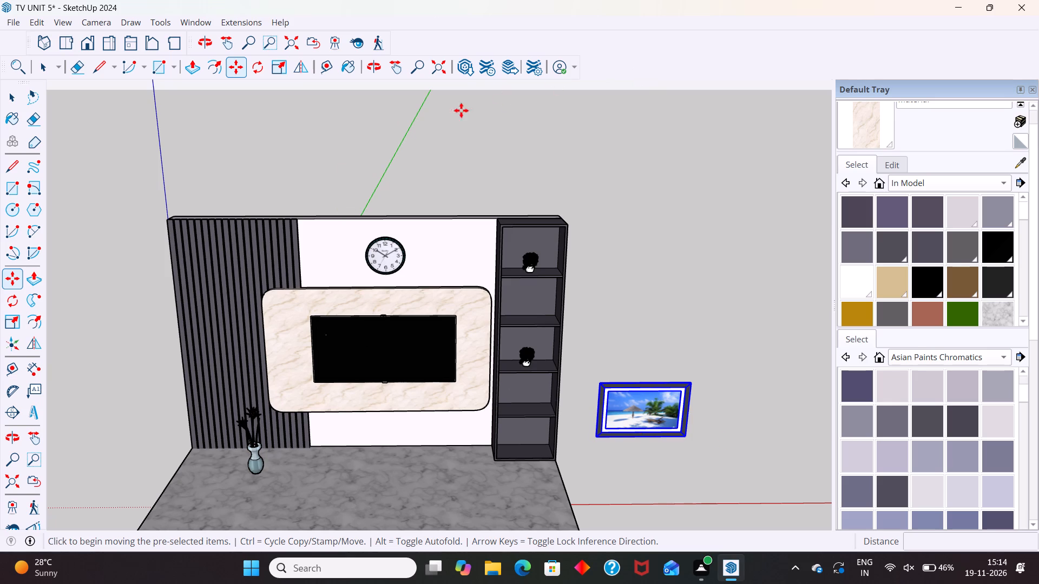
Scale the beach photo frame narrower along the red axis by pulling in its right-hand side.
click(198, 70)
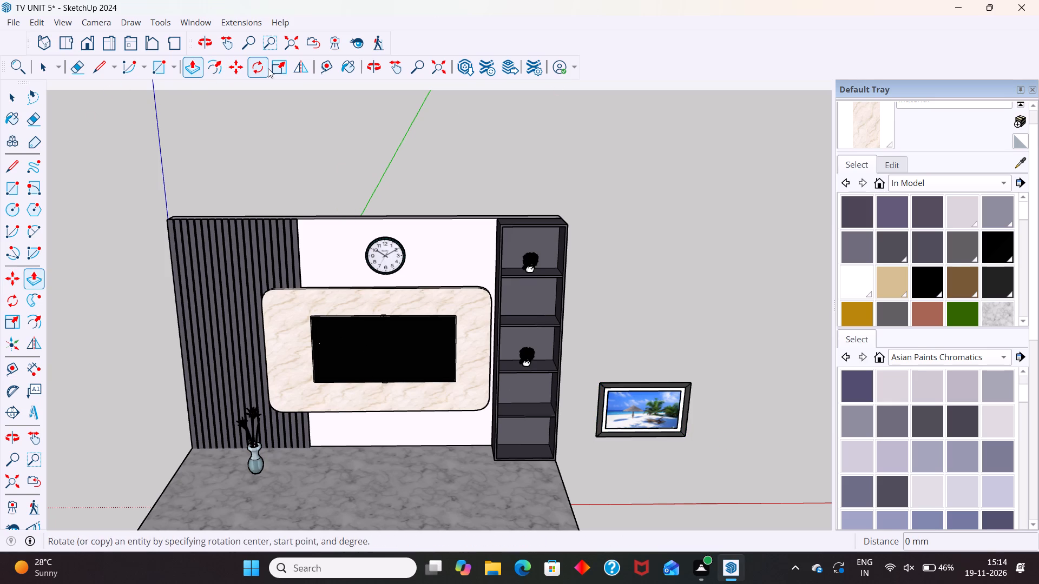
click(268, 68)
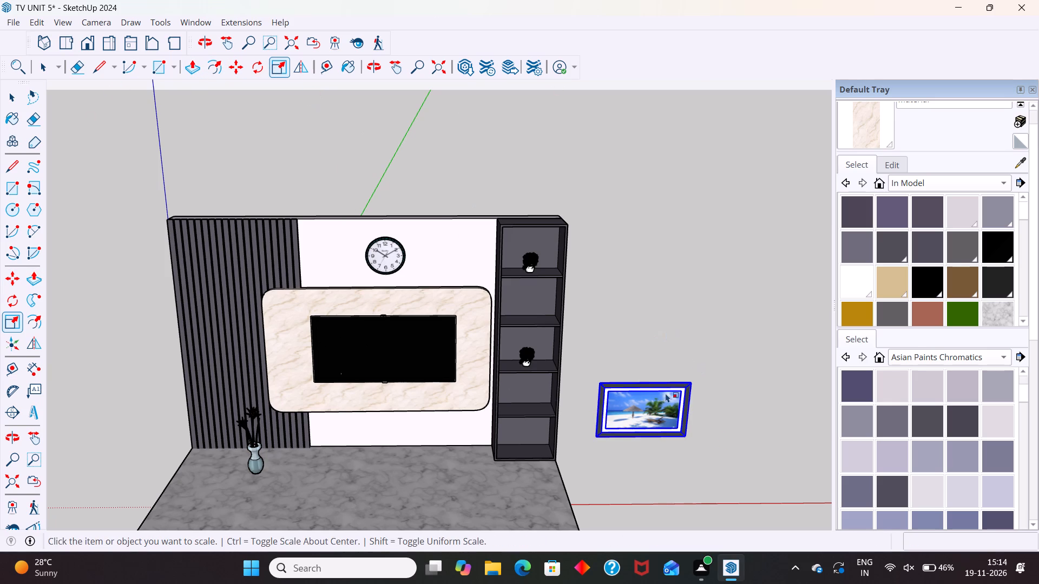
click(666, 393)
middle_drag(676, 400, 540, 457)
scroll(832, 451, up, 6)
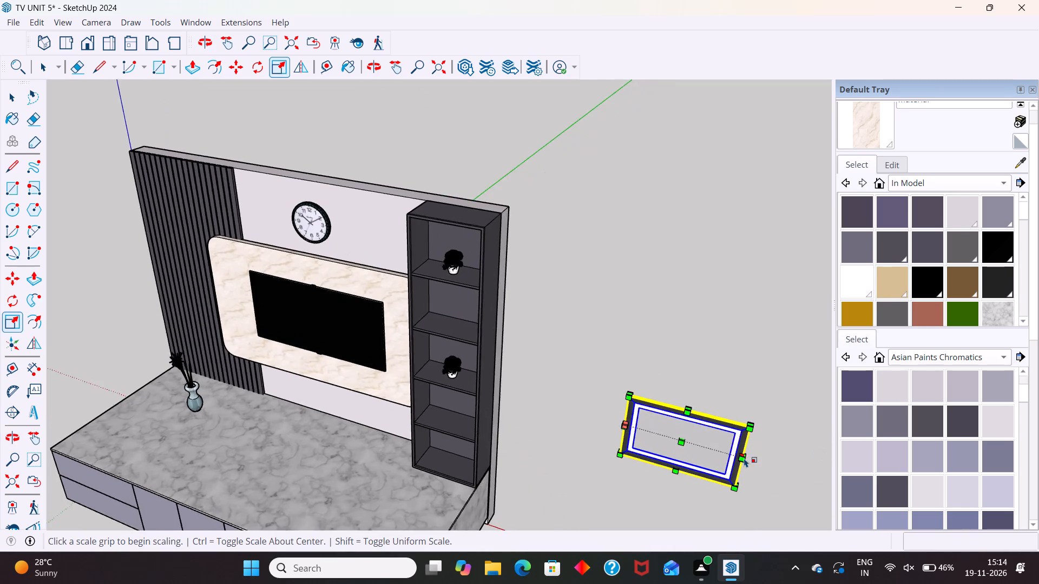
scroll(744, 458, up, 14)
middle_drag(748, 477, 466, 396)
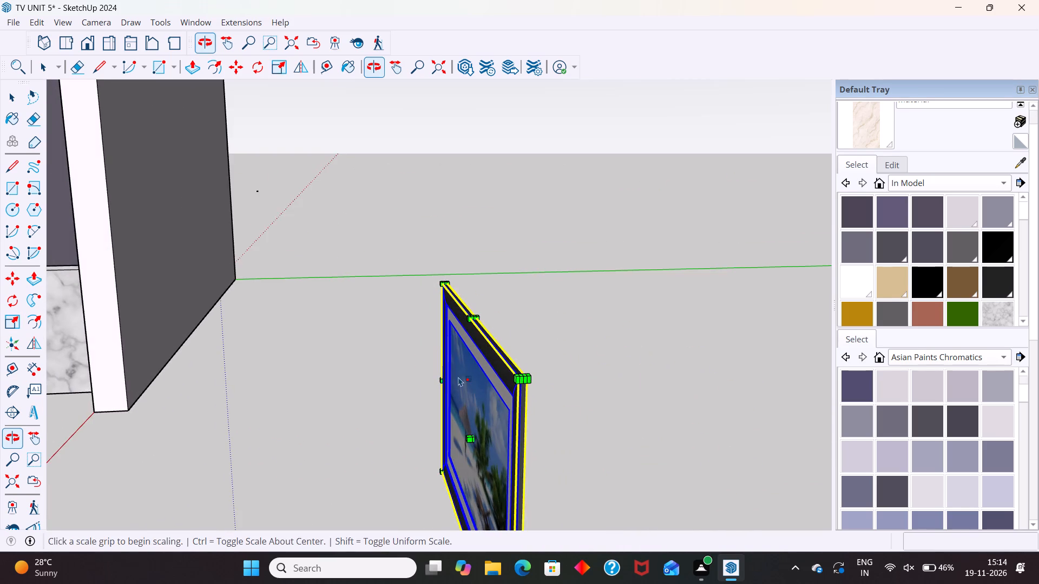
scroll(484, 367, down, 6)
scroll(506, 472, up, 11)
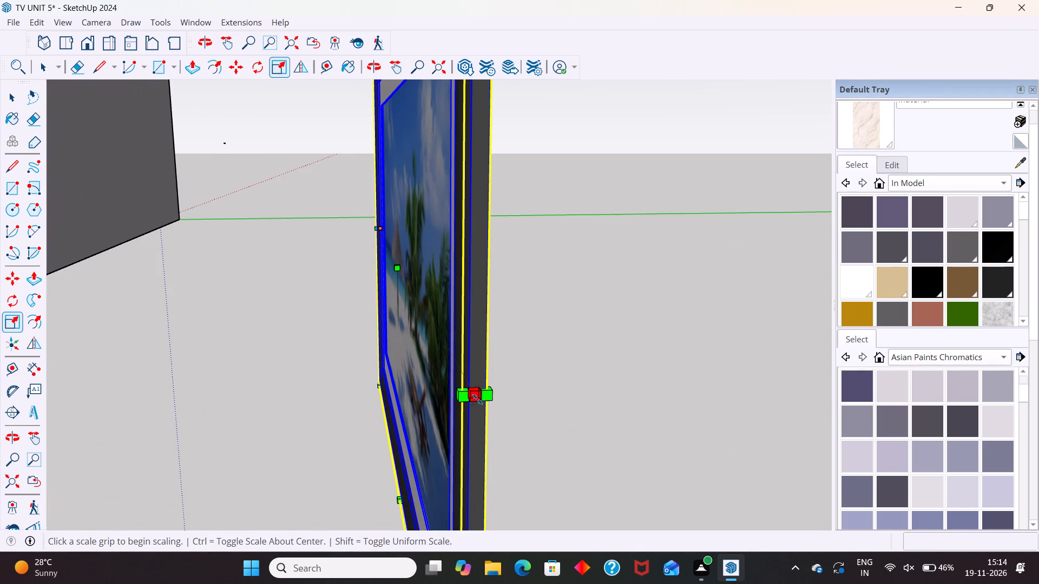
drag(477, 399, 455, 346)
scroll(469, 361, down, 12)
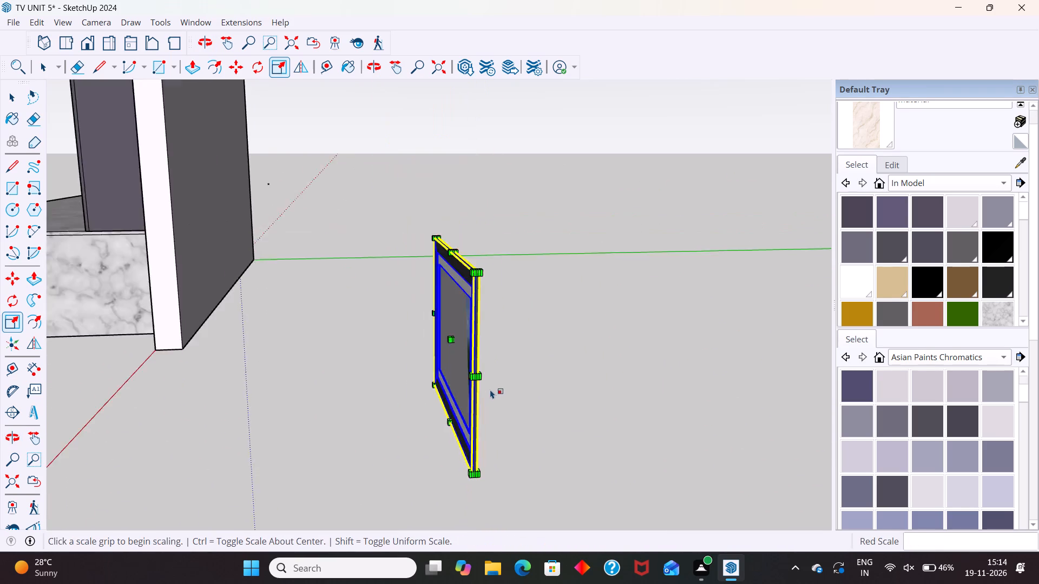
Scale the photo frame shorter along the blue axis by lowering its top edge.
scroll(490, 389, down, 3)
middle_drag(423, 400, 626, 470)
scroll(716, 381, up, 16)
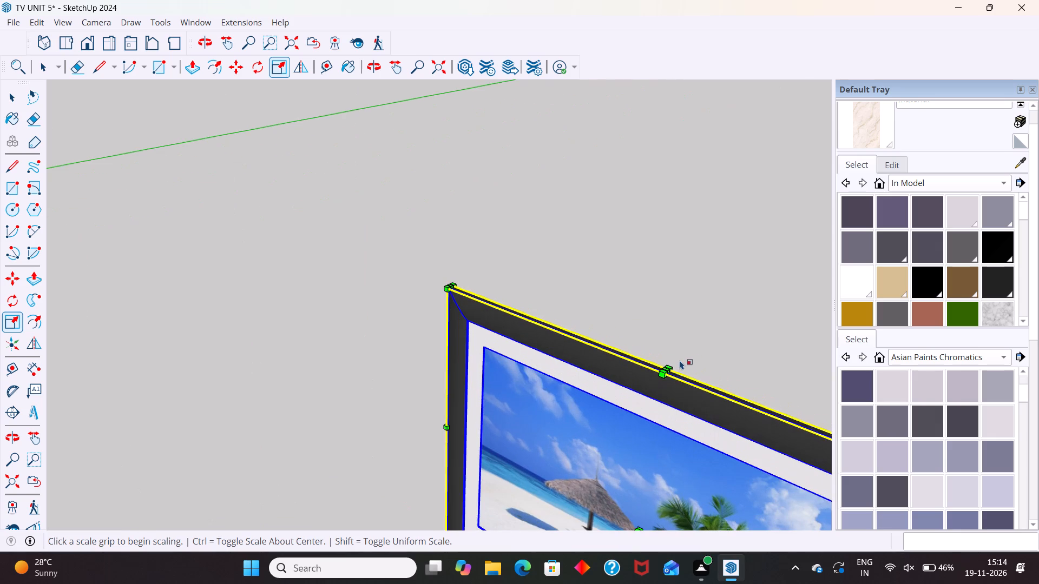
scroll(670, 367, up, 7)
scroll(650, 385, down, 5)
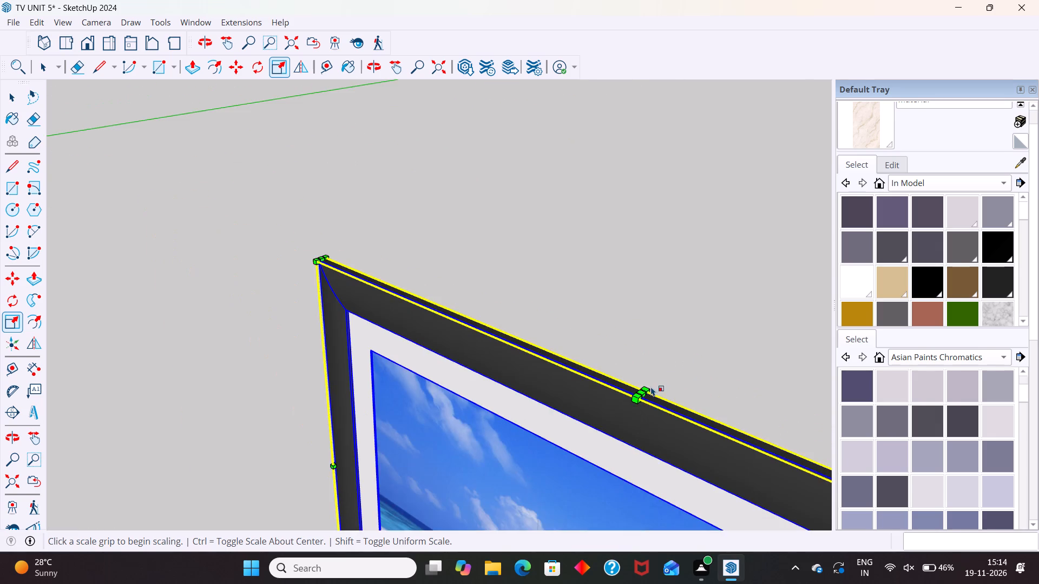
scroll(647, 390, up, 3)
drag(640, 396, 641, 508)
scroll(525, 322, down, 4)
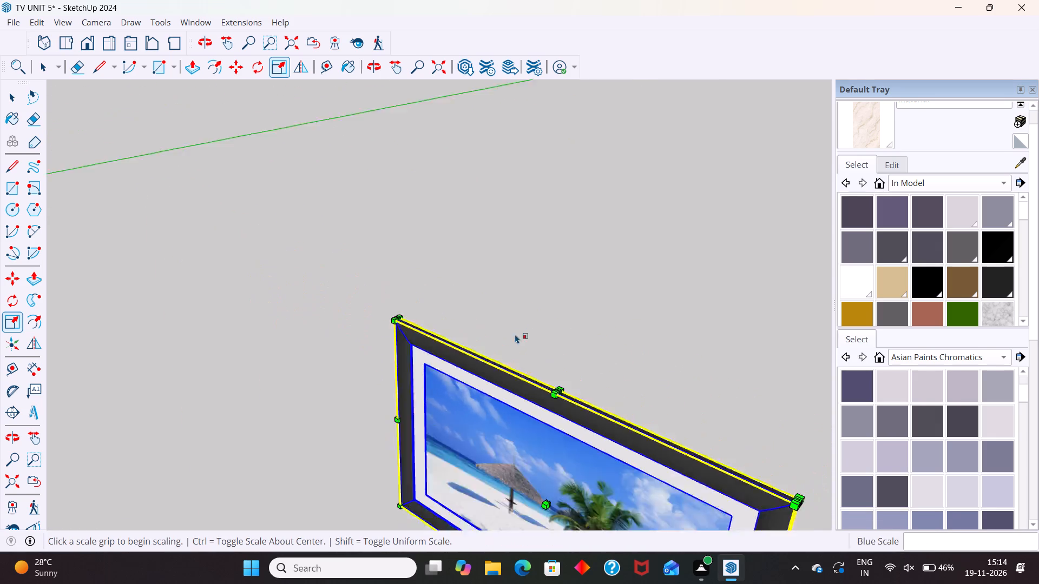
Scale the photo frame narrower along the red axis by pulling in its left-hand side.
scroll(515, 334, down, 11)
middle_drag(491, 425, 688, 433)
scroll(525, 328, up, 13)
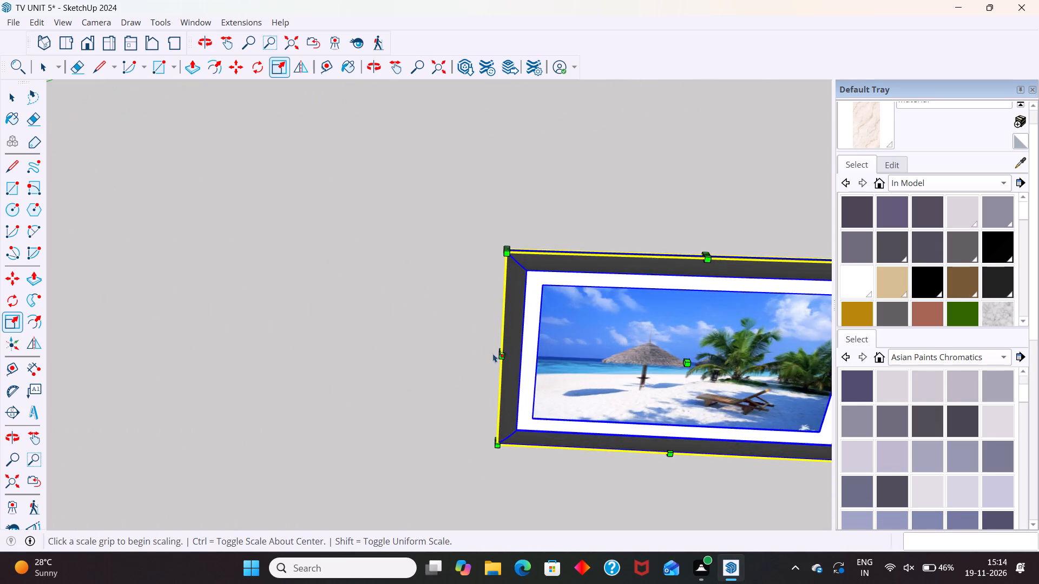
middle_drag(443, 396, 600, 443)
scroll(448, 355, up, 7)
scroll(505, 317, up, 5)
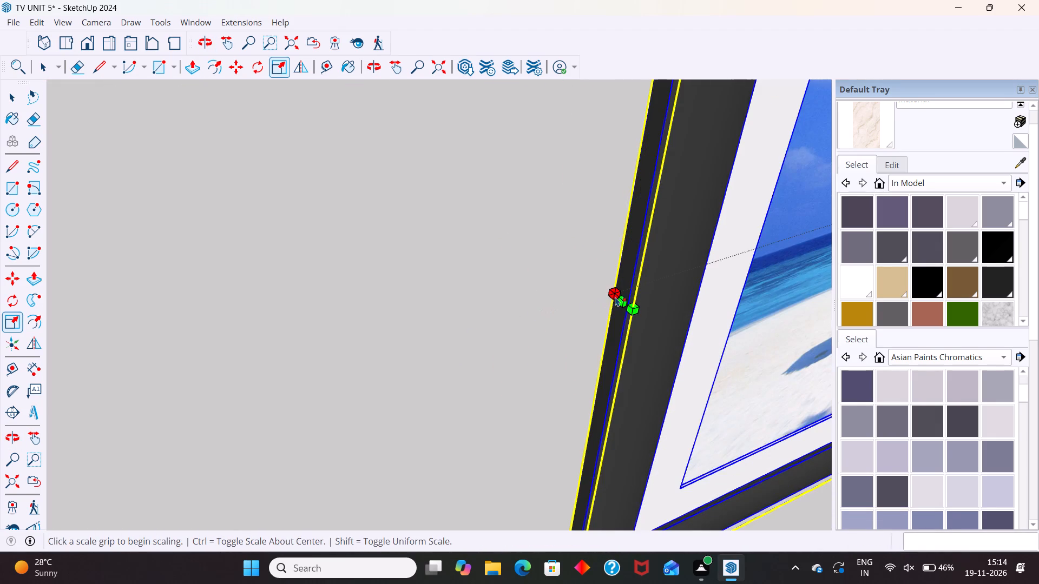
drag(626, 299, 686, 269)
scroll(393, 407, down, 2)
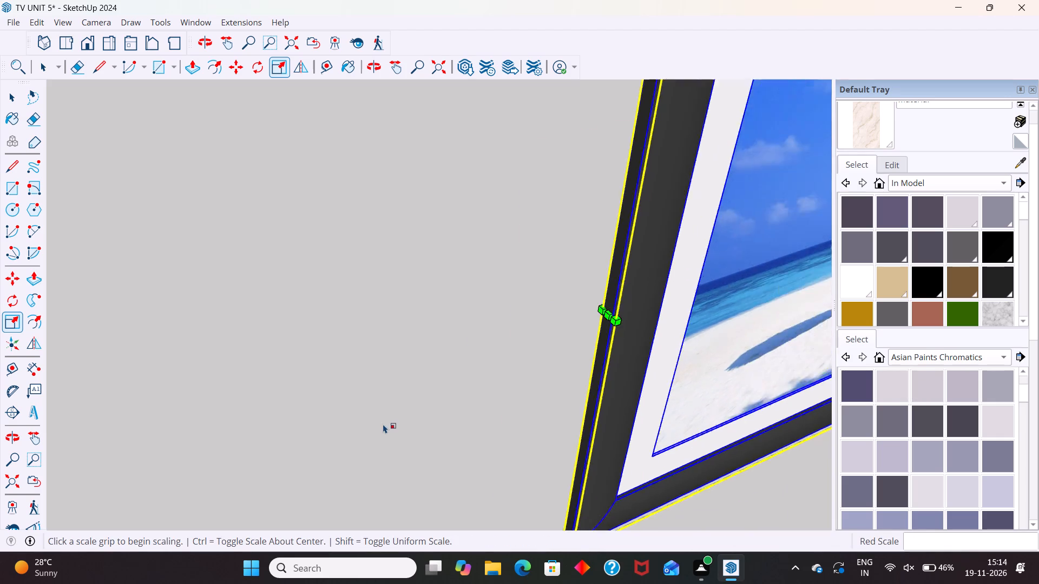
Scale the photo frame shorter along the blue axis by raising its bottom edge, and finish scaling.
scroll(383, 424, down, 18)
middle_drag(485, 422, 433, 247)
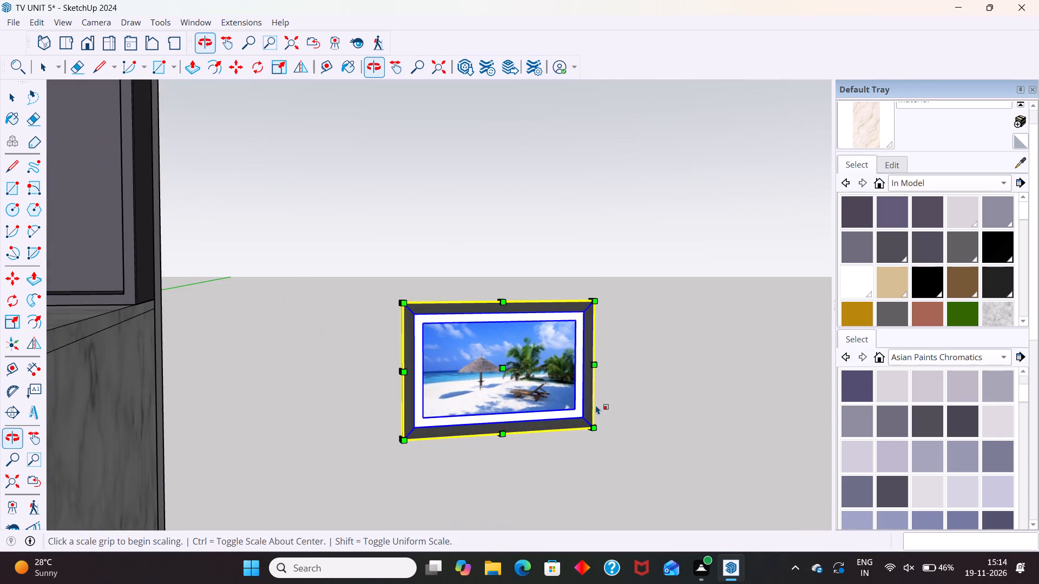
middle_drag(590, 401, 557, 240)
middle_drag(530, 539, 520, 481)
scroll(537, 516, up, 4)
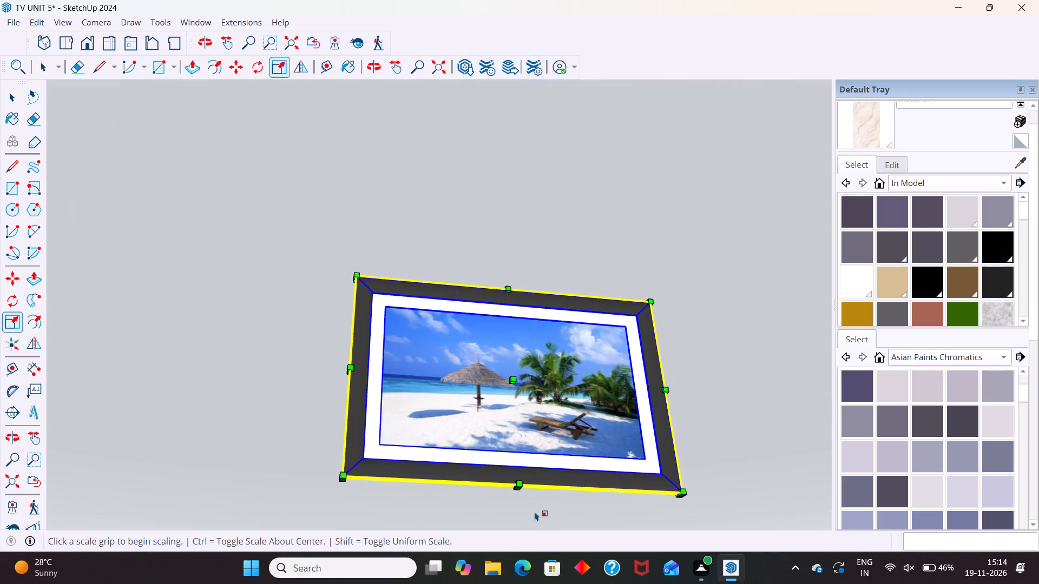
scroll(535, 512, up, 16)
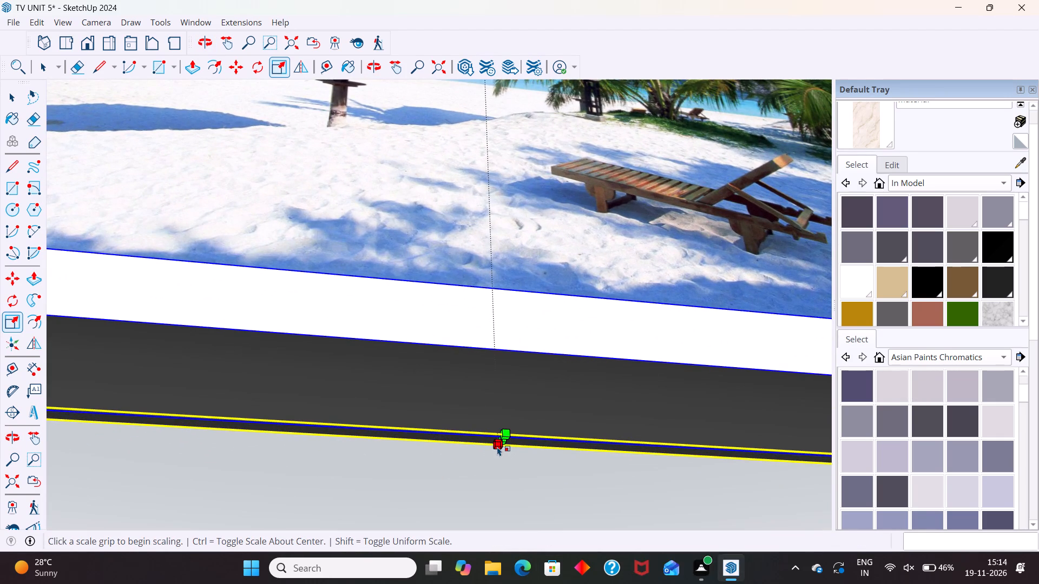
drag(505, 441, 502, 389)
key(space)
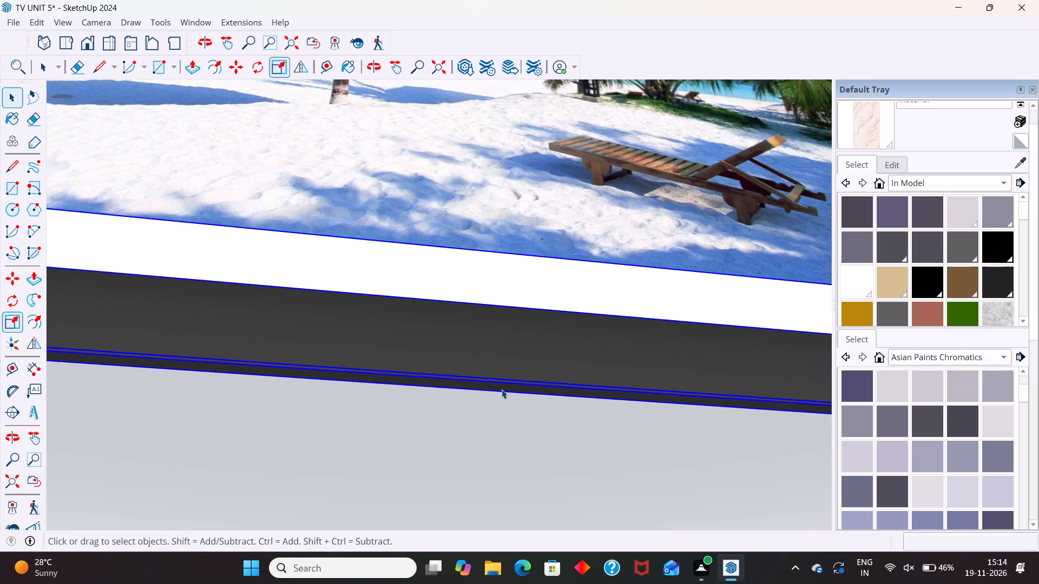
Try the photo frame against the shelf compartments with Move, then set it down beside the unit with movement locked to the vertical axis.
scroll(502, 393, down, 20)
scroll(502, 393, down, 17)
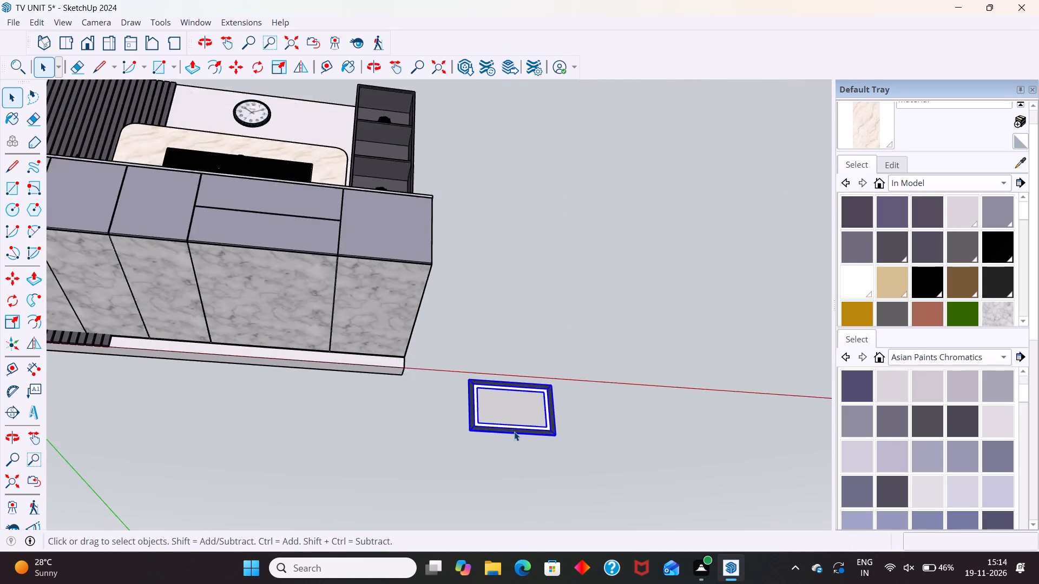
scroll(514, 432, down, 6)
middle_drag(557, 465, 537, 568)
middle_drag(466, 335, 362, 495)
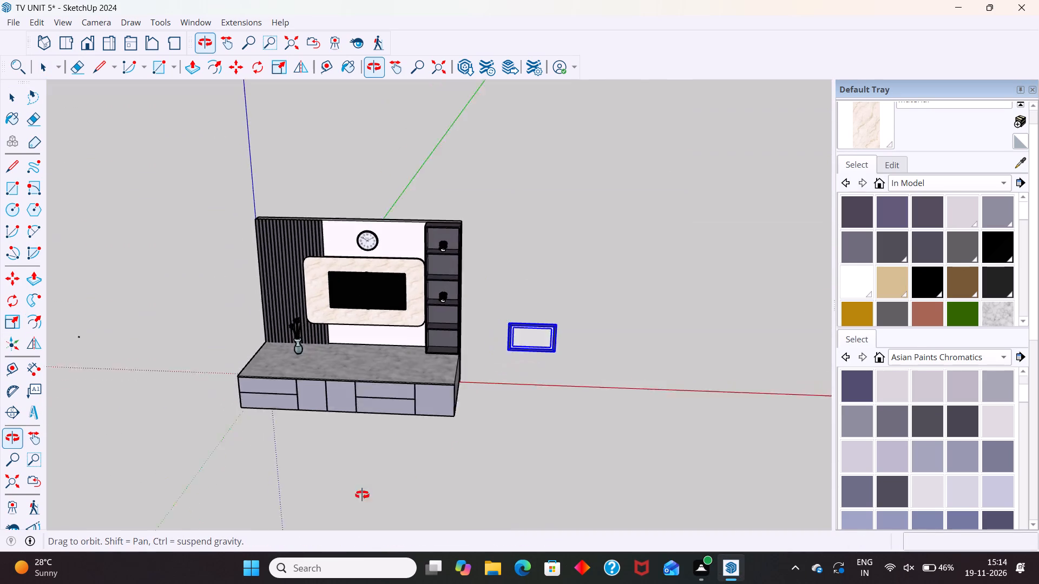
middle_drag(362, 495, 311, 500)
scroll(629, 380, up, 2)
key(m)
scroll(584, 323, up, 11)
click(575, 330)
scroll(243, 388, down, 12)
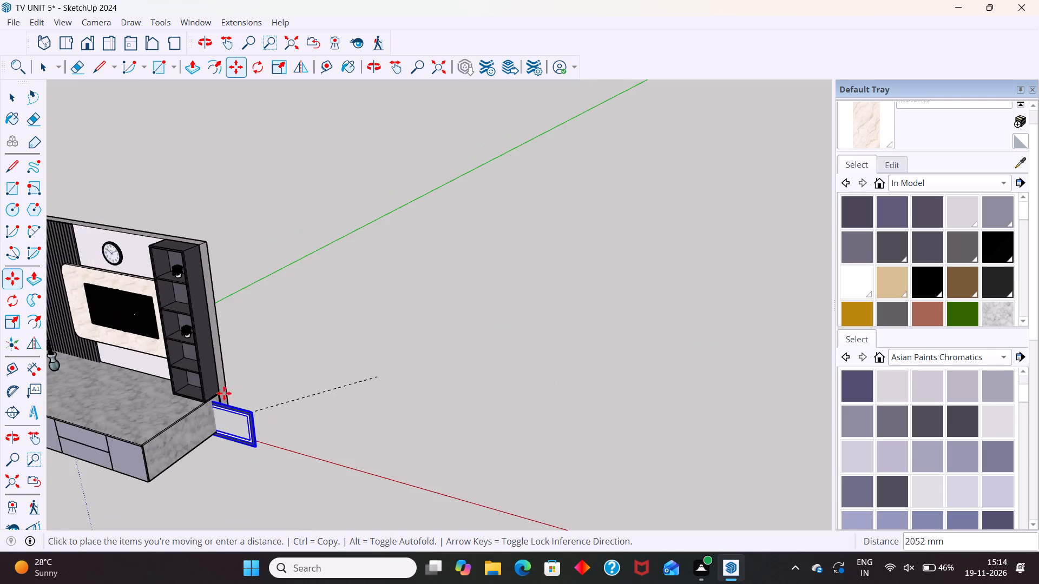
scroll(175, 335, up, 18)
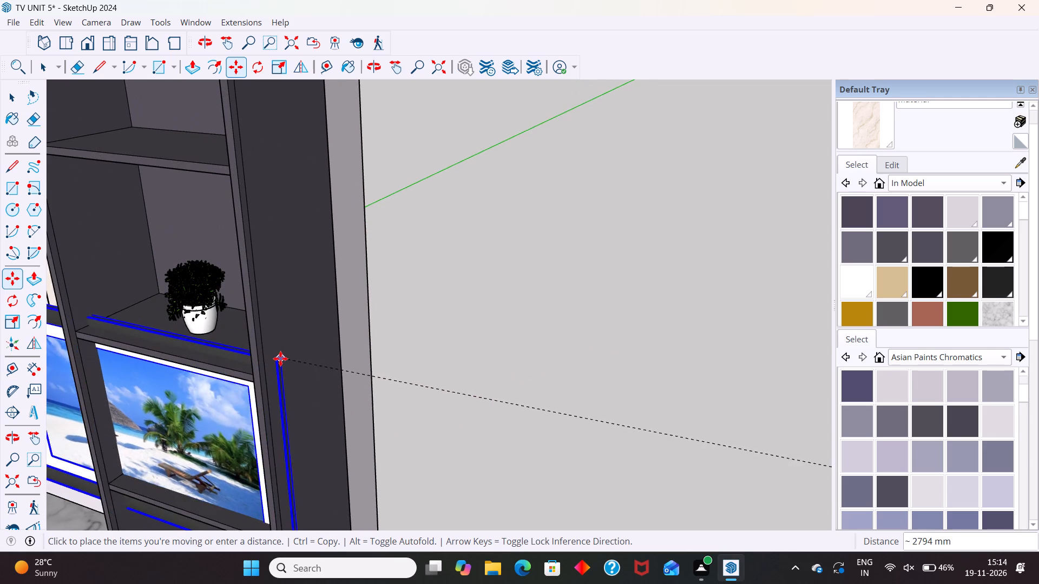
scroll(280, 360, down, 11)
scroll(224, 343, down, 4)
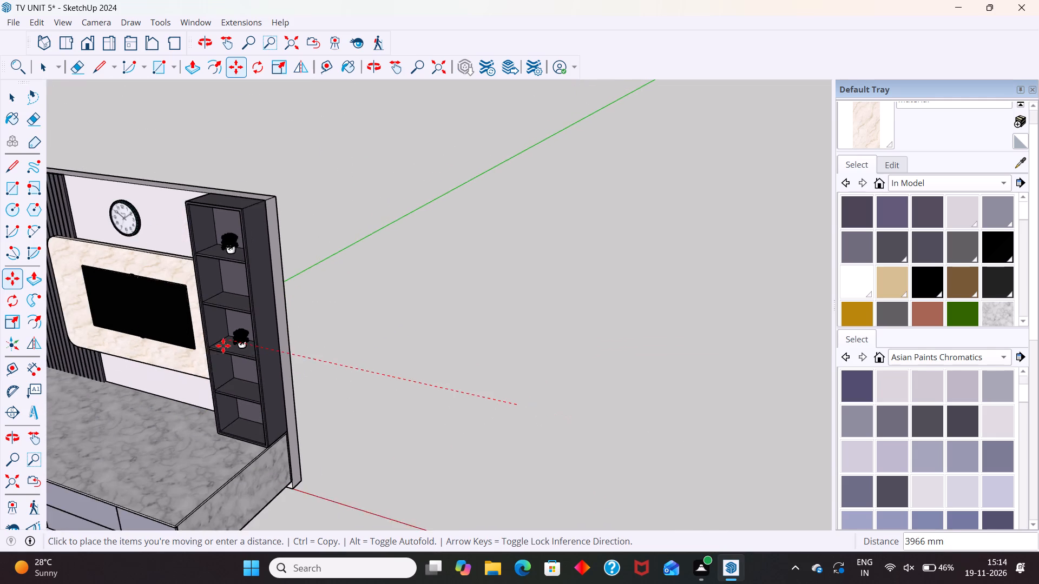
scroll(223, 346, down, 1)
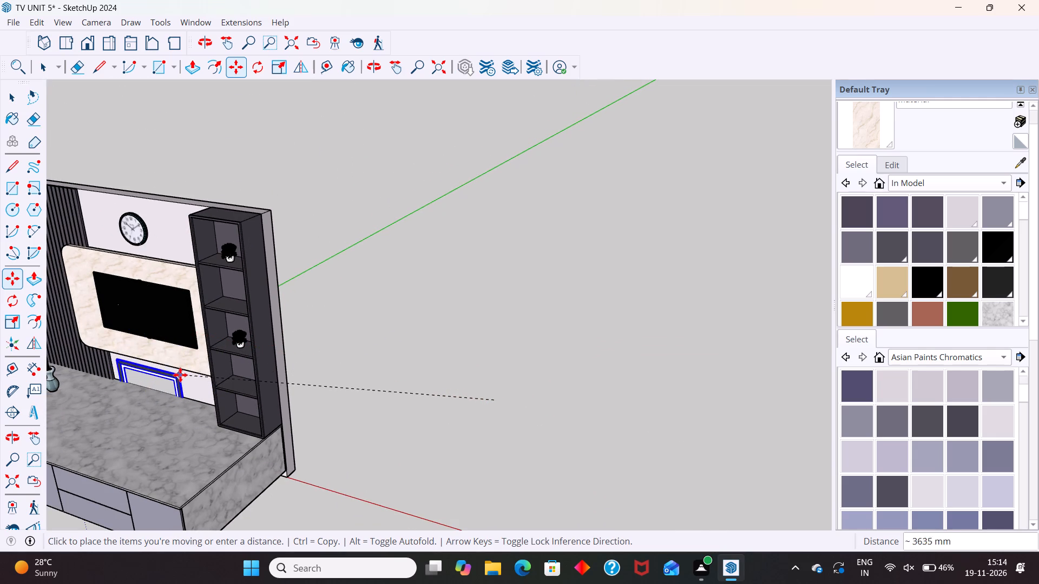
key(Up)
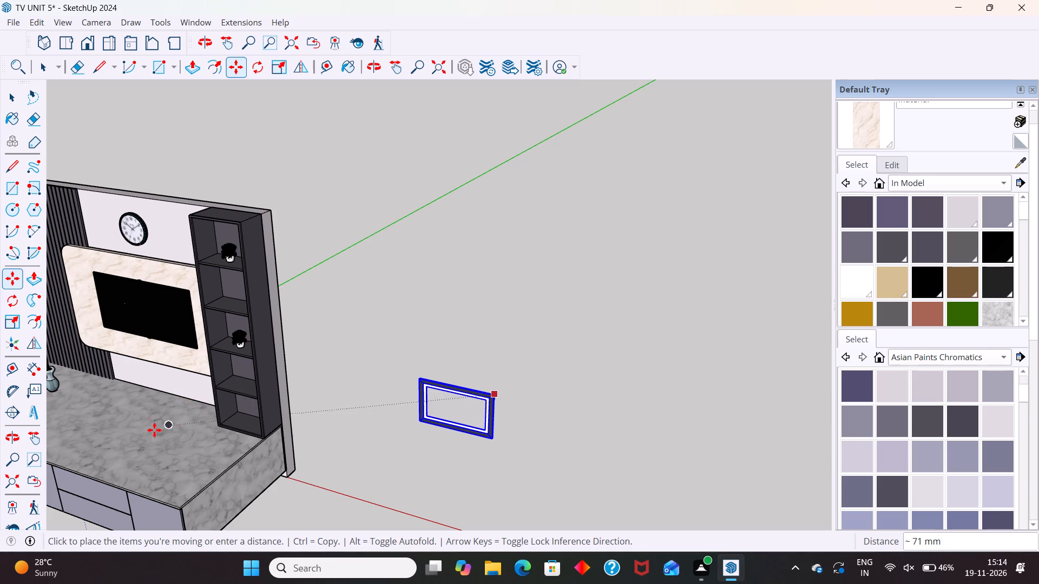
click(146, 433)
Scale the photo frame narrower again along the red axis from its right-hand side.
scroll(463, 409, down, 4)
scroll(478, 428, up, 4)
middle_drag(476, 427, 448, 481)
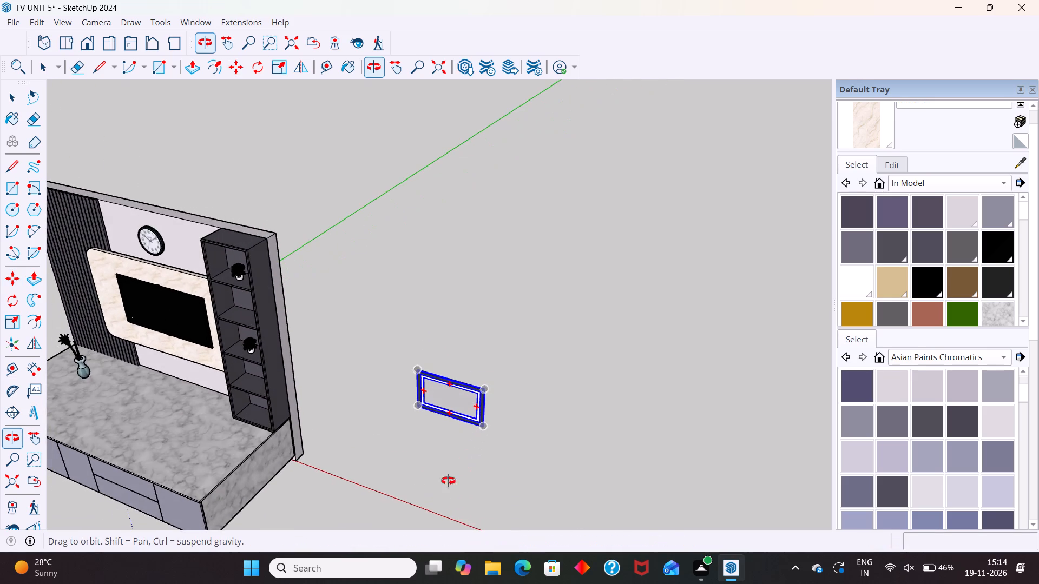
middle_drag(448, 481, 390, 497)
scroll(570, 408, up, 20)
scroll(570, 408, up, 4)
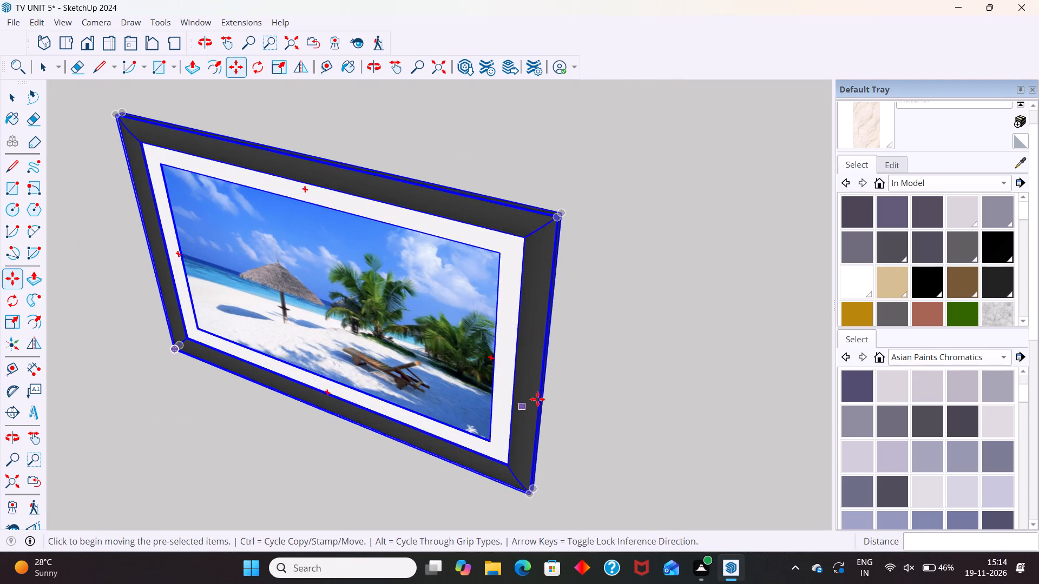
middle_drag(540, 397, 318, 465)
scroll(422, 351, up, 6)
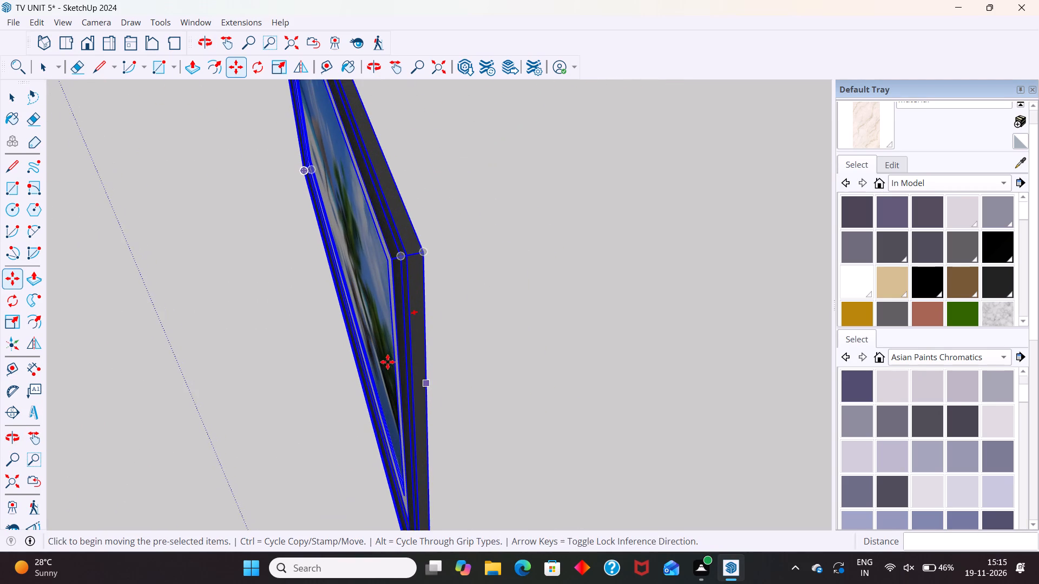
click(281, 64)
drag(423, 479, 408, 432)
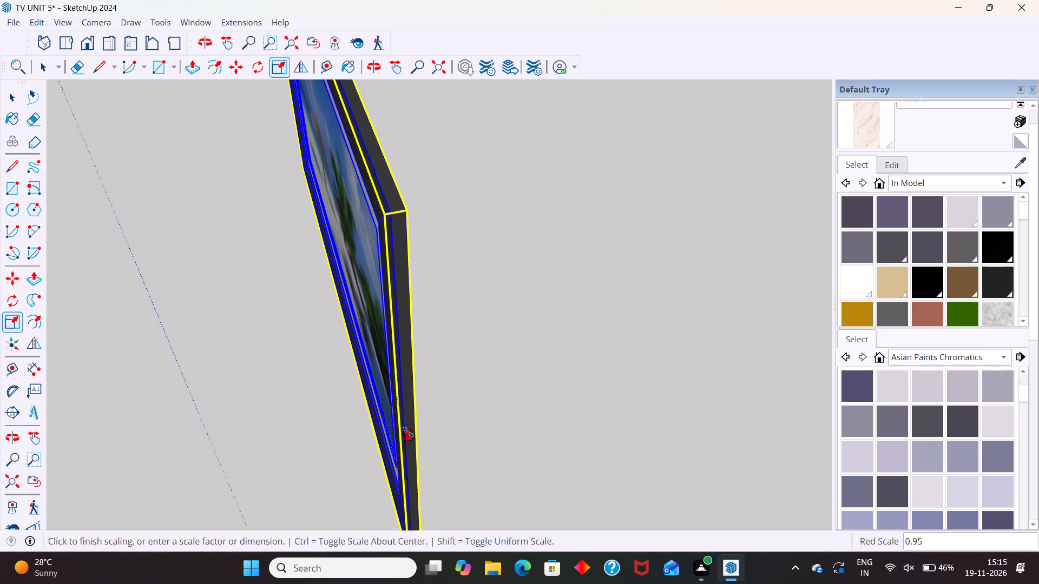
drag(408, 432, 399, 407)
Scale the photo frame smaller again by pulling its left-hand side inward.
scroll(501, 367, down, 7)
middle_drag(357, 426, 703, 347)
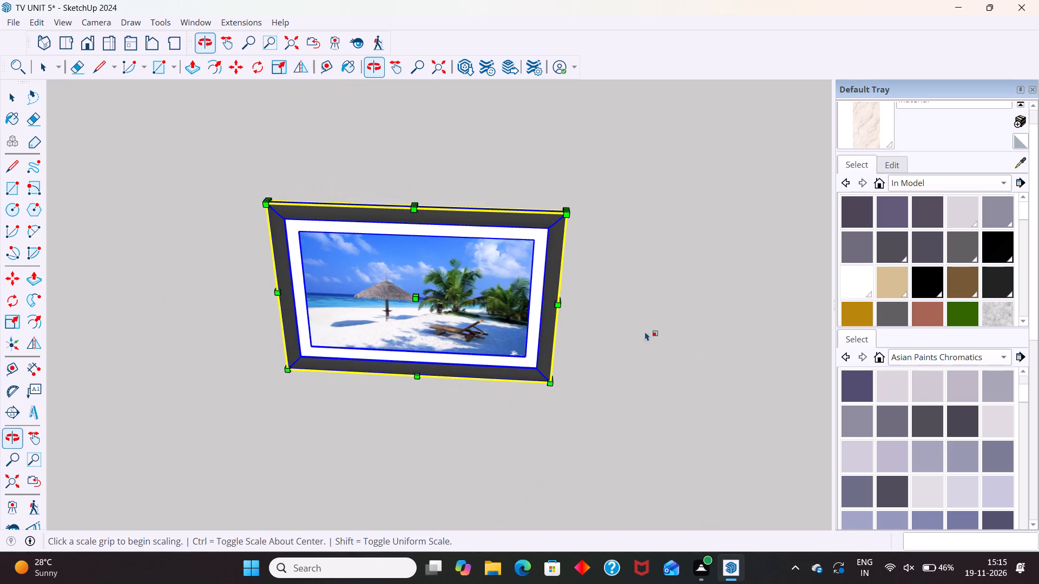
middle_drag(190, 315, 452, 364)
scroll(277, 419, up, 5)
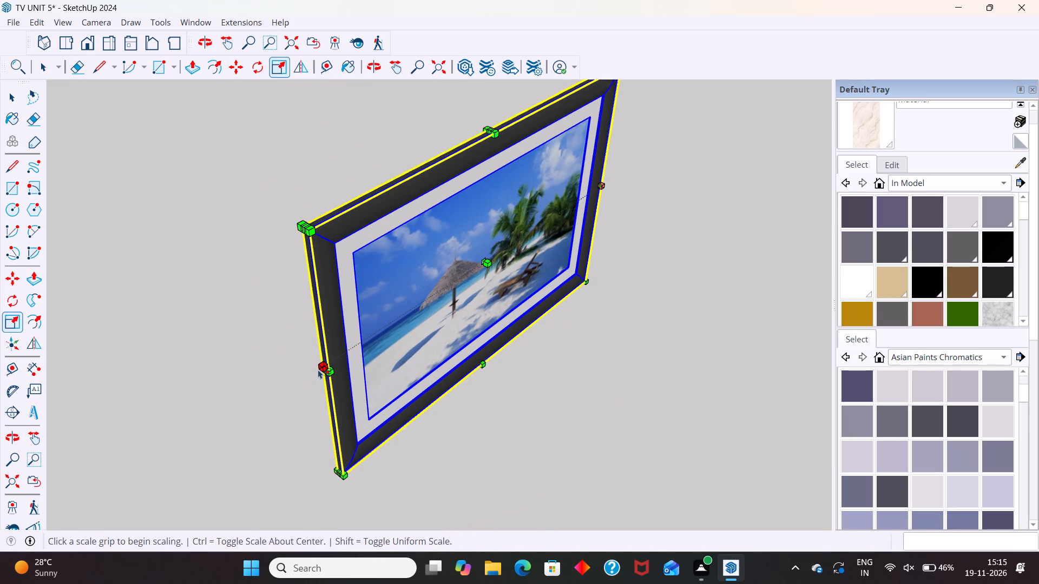
drag(320, 368, 422, 317)
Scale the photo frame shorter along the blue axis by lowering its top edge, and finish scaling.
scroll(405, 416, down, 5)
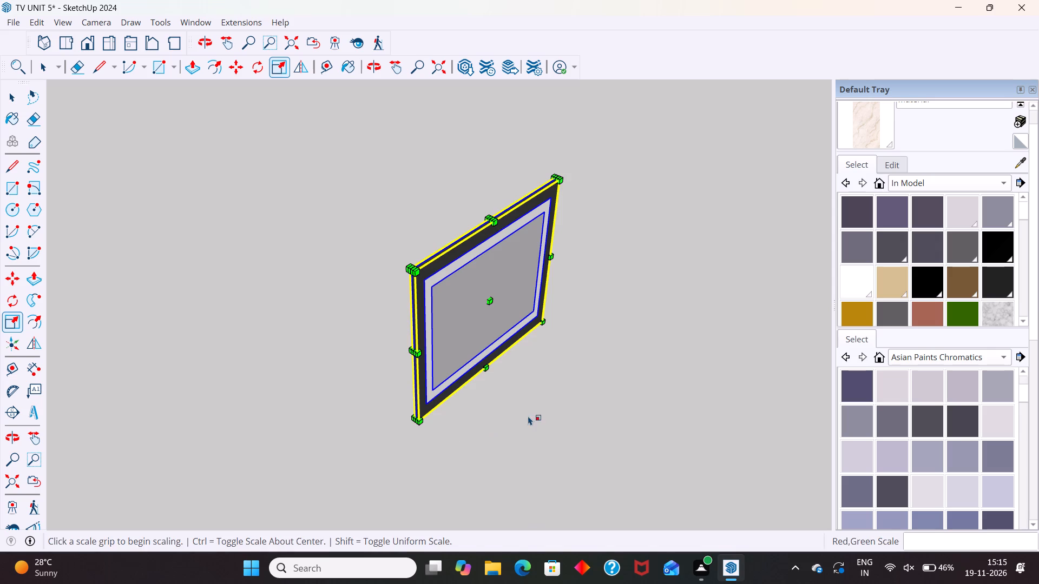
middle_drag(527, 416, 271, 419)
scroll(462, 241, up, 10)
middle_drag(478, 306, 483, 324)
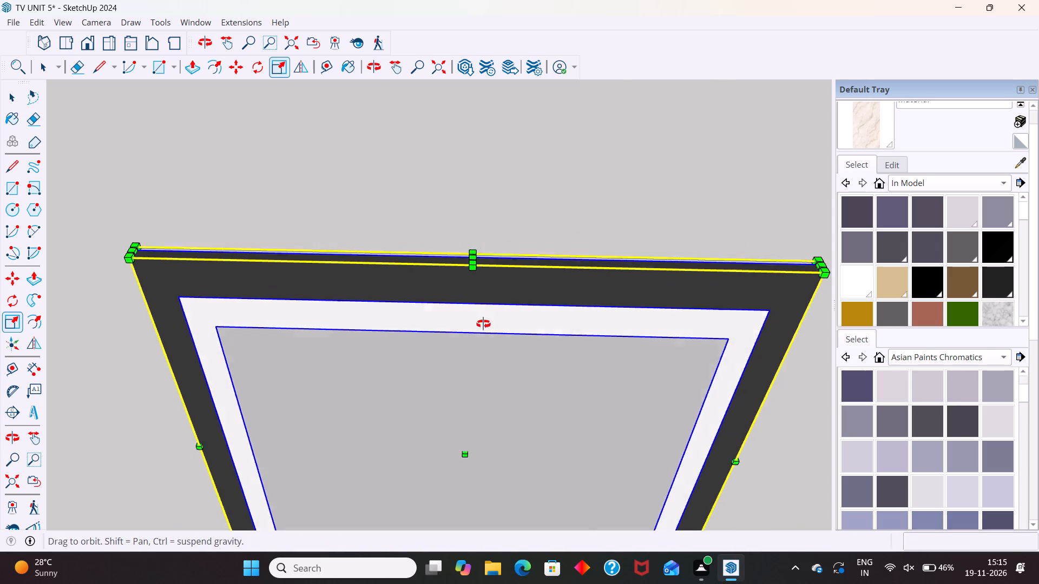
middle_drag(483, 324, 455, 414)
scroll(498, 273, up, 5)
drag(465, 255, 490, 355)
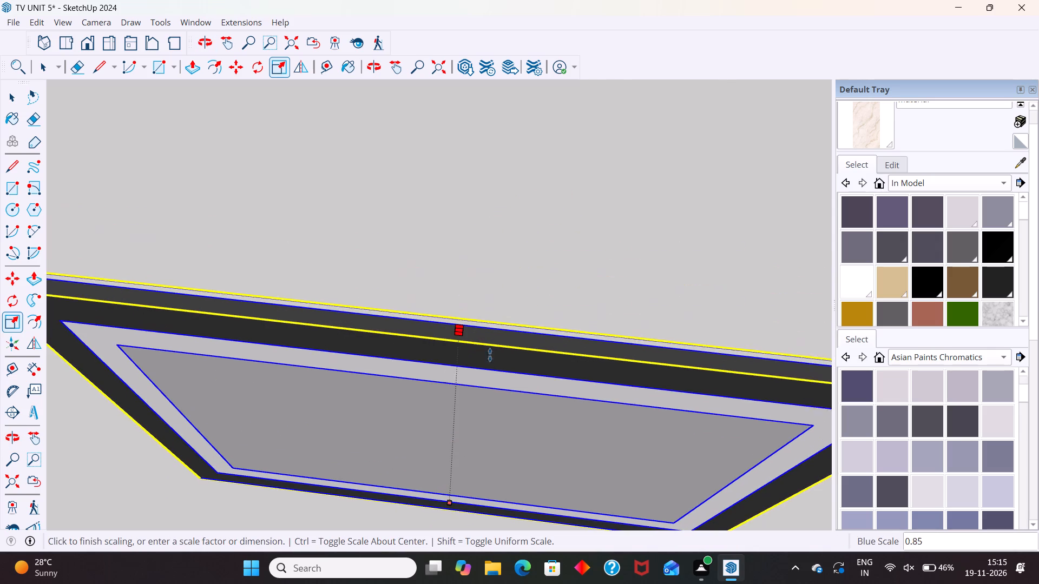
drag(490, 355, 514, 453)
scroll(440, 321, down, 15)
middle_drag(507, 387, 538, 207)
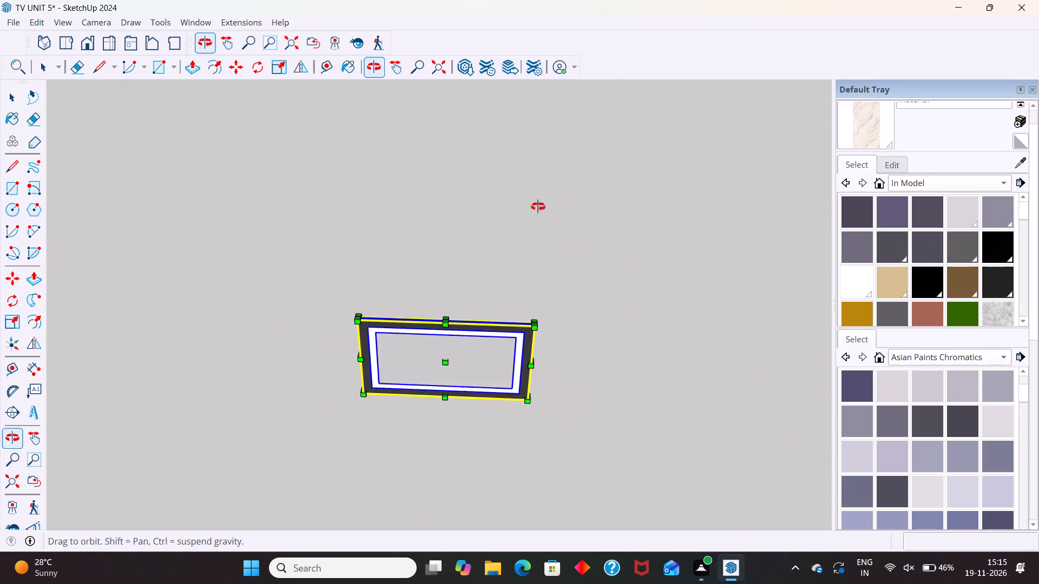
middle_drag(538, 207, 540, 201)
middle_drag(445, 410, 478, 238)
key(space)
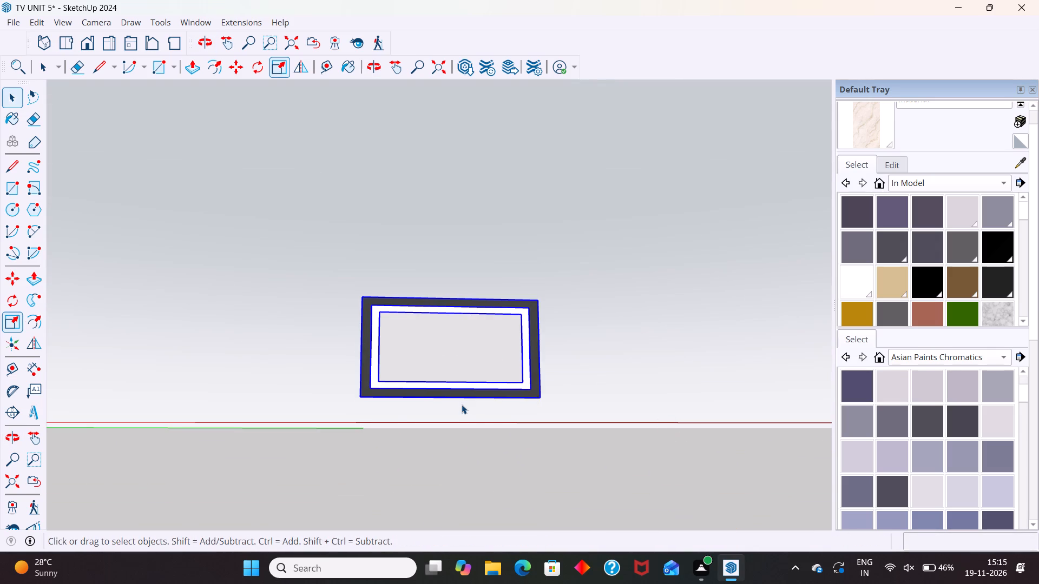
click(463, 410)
Select the resized beach photo frame and delete it from the model.
middle_drag(476, 348, 321, 483)
click(432, 363)
scroll(534, 324, up, 4)
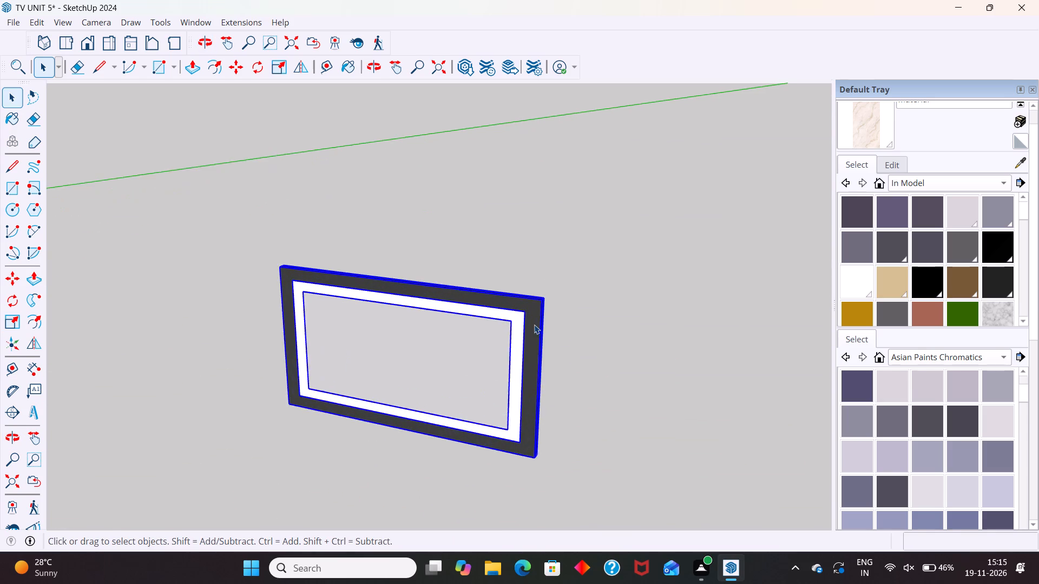
scroll(534, 324, up, 7)
middle_drag(477, 427, 198, 469)
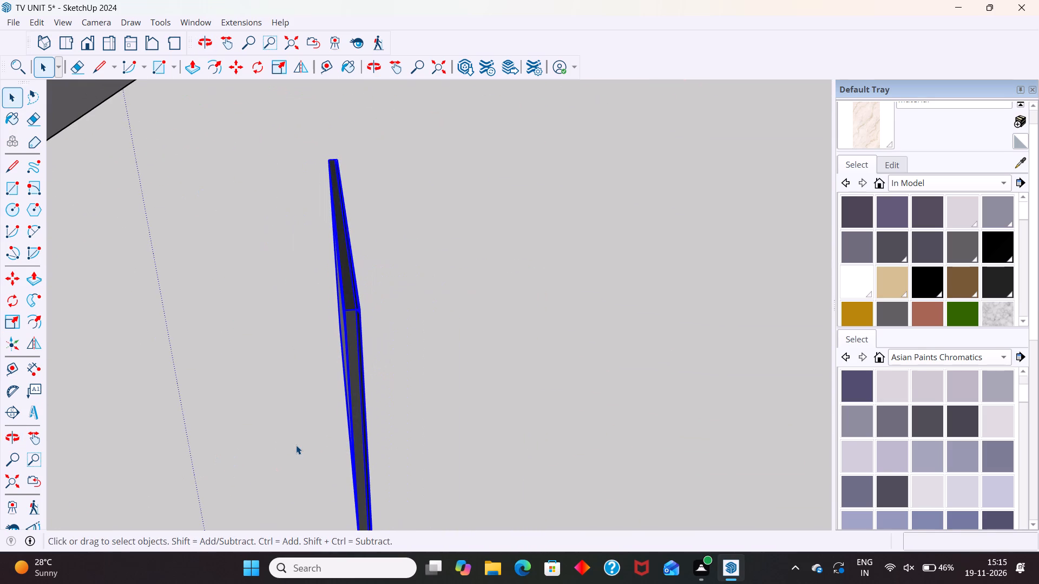
key(BackSpace)
key(Delete)
Browse the 3D Warehouse results for PHOTO FRAMES to find a replacement frame for the shelves.
scroll(326, 453, down, 2)
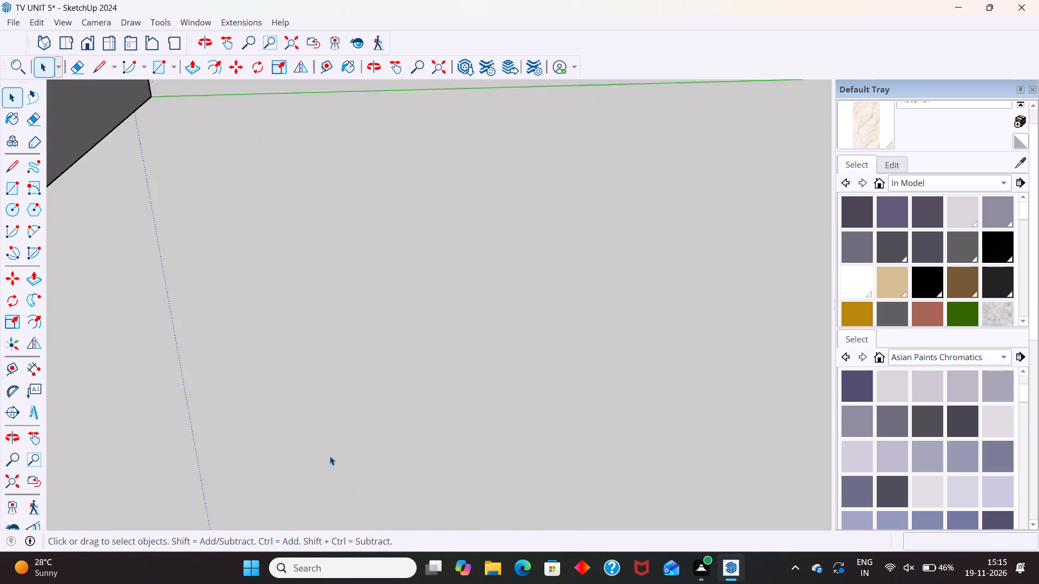
scroll(330, 456, down, 19)
middle_drag(194, 392, 627, 372)
scroll(595, 346, up, 5)
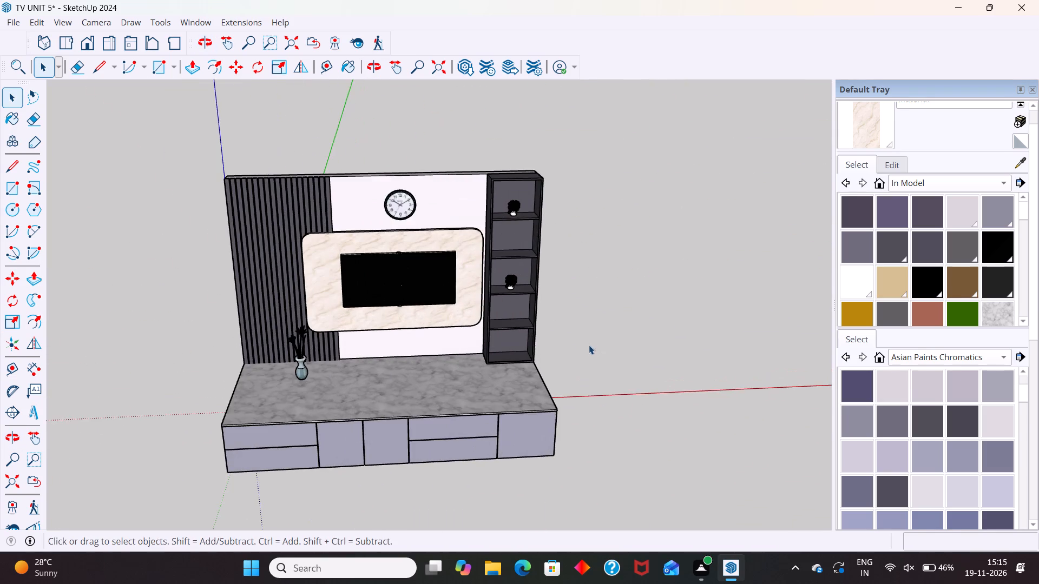
scroll(586, 346, up, 3)
middle_drag(573, 367, 519, 382)
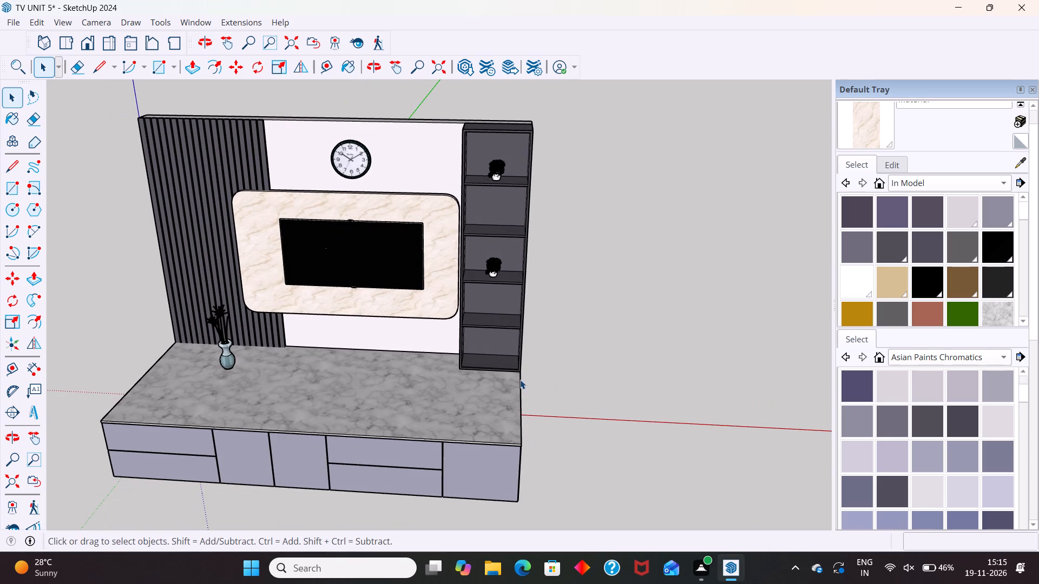
scroll(518, 380, down, 2)
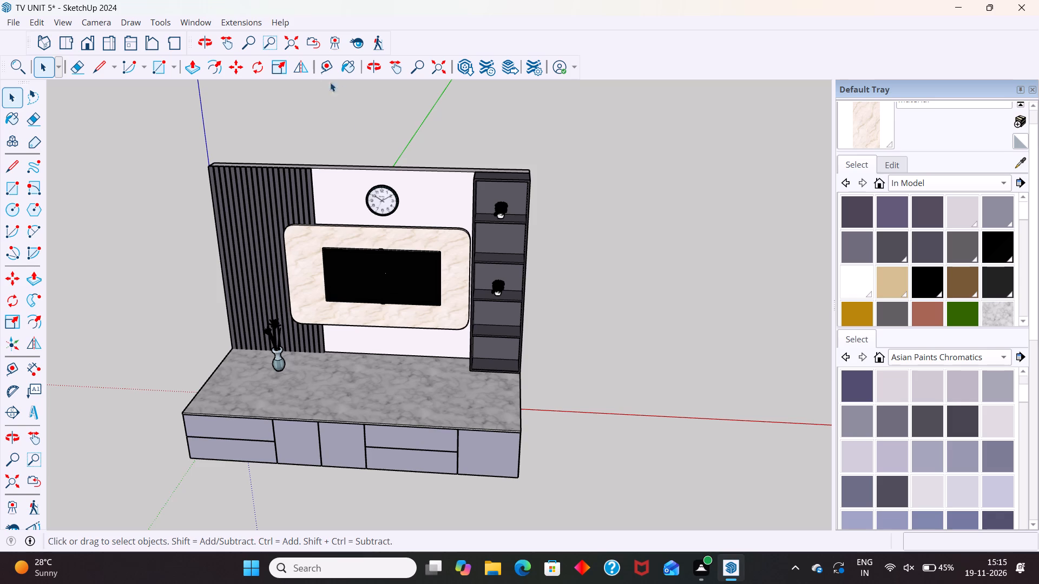
click(461, 68)
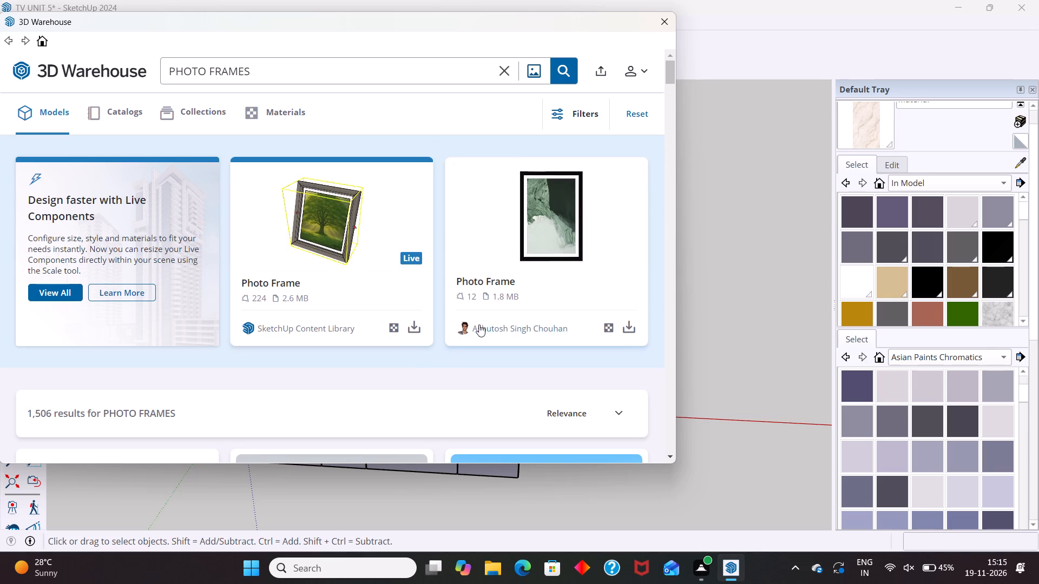
scroll(447, 289, down, 3)
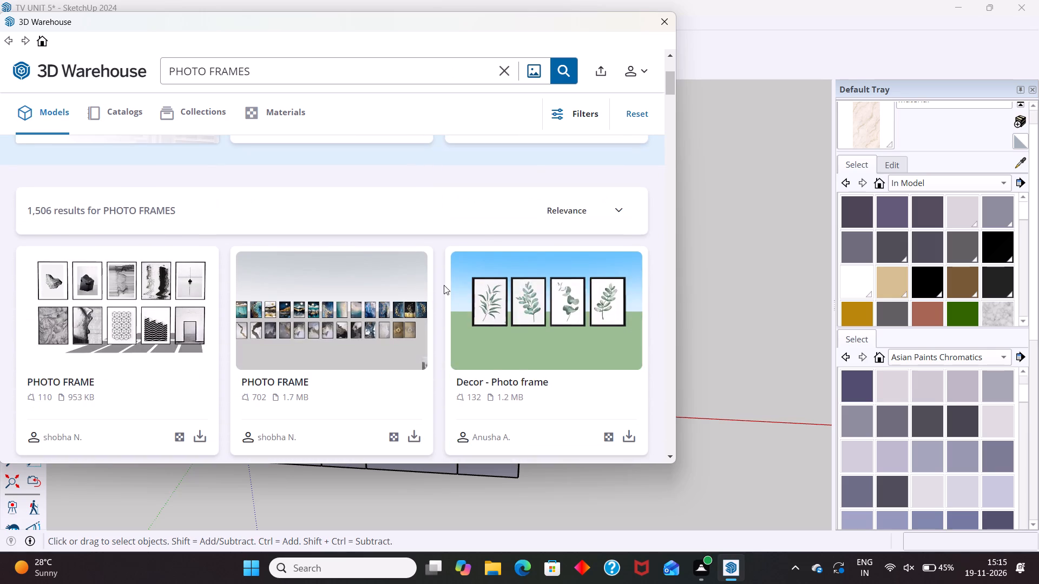
scroll(433, 286, down, 6)
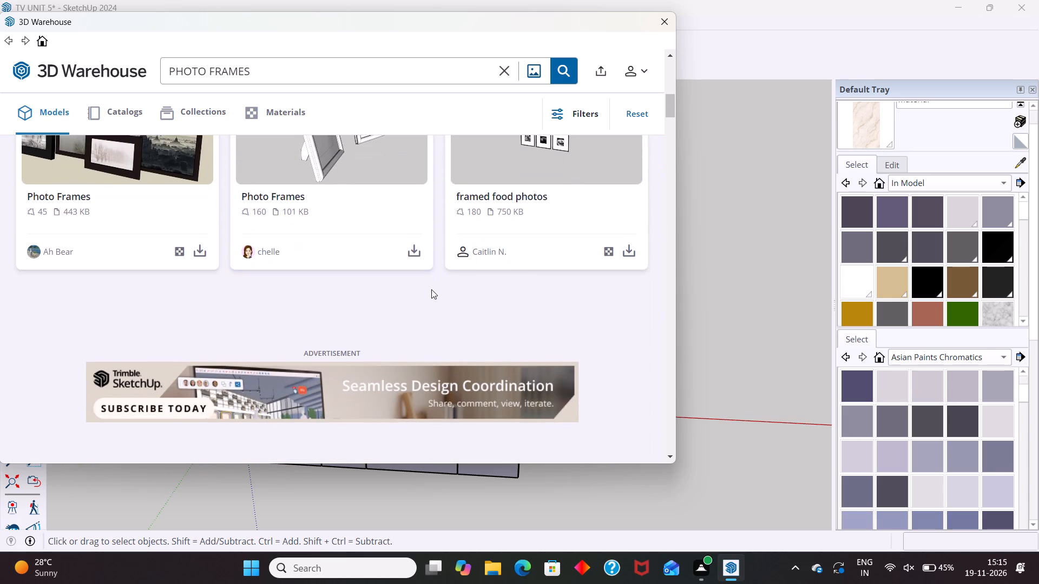
scroll(431, 289, down, 6)
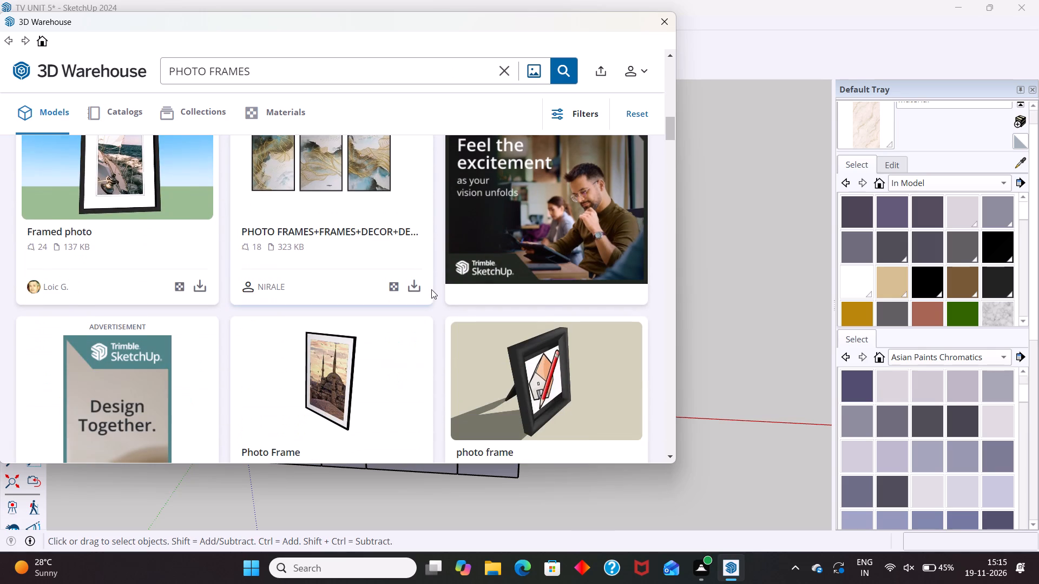
scroll(160, 250, up, 1)
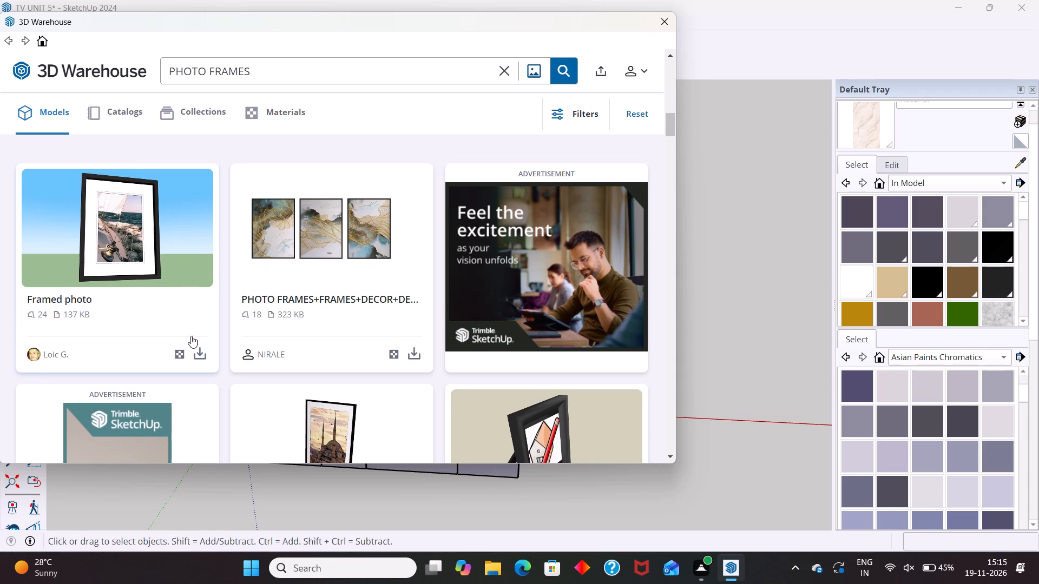
scroll(190, 331, down, 2)
scroll(304, 373, down, 3)
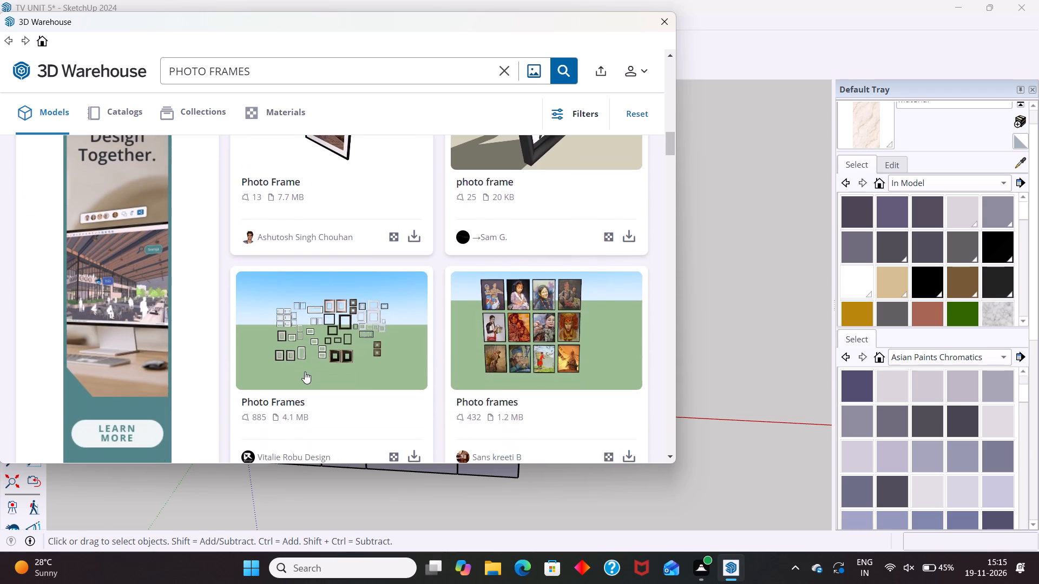
scroll(305, 371, down, 5)
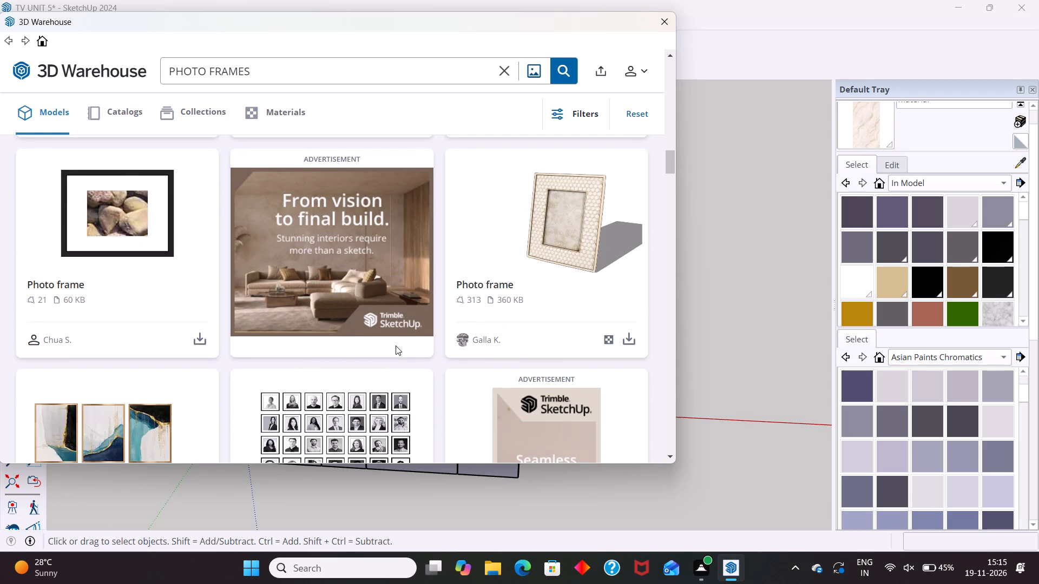
scroll(220, 340, down, 8)
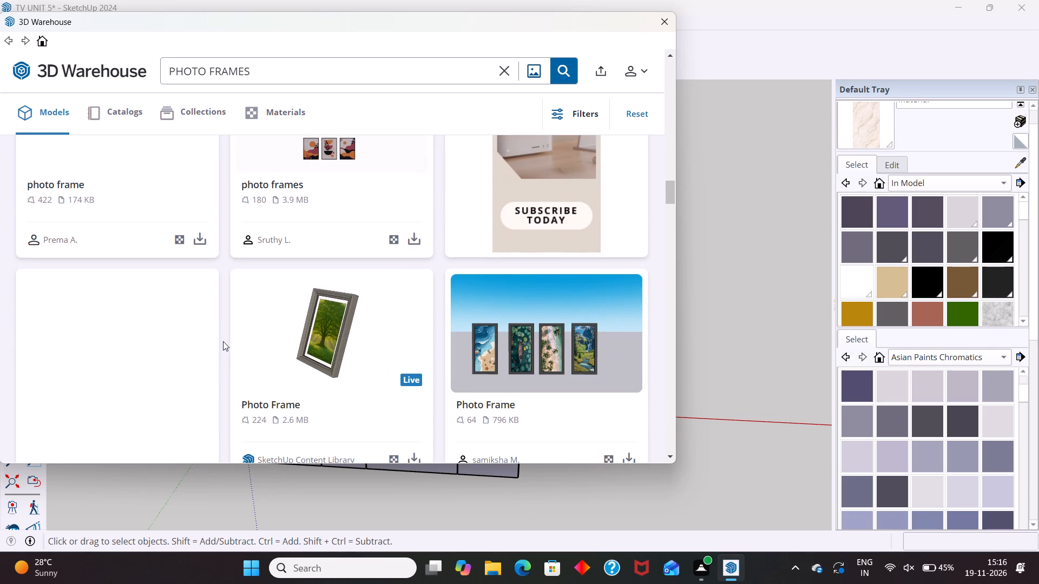
scroll(223, 341, down, 5)
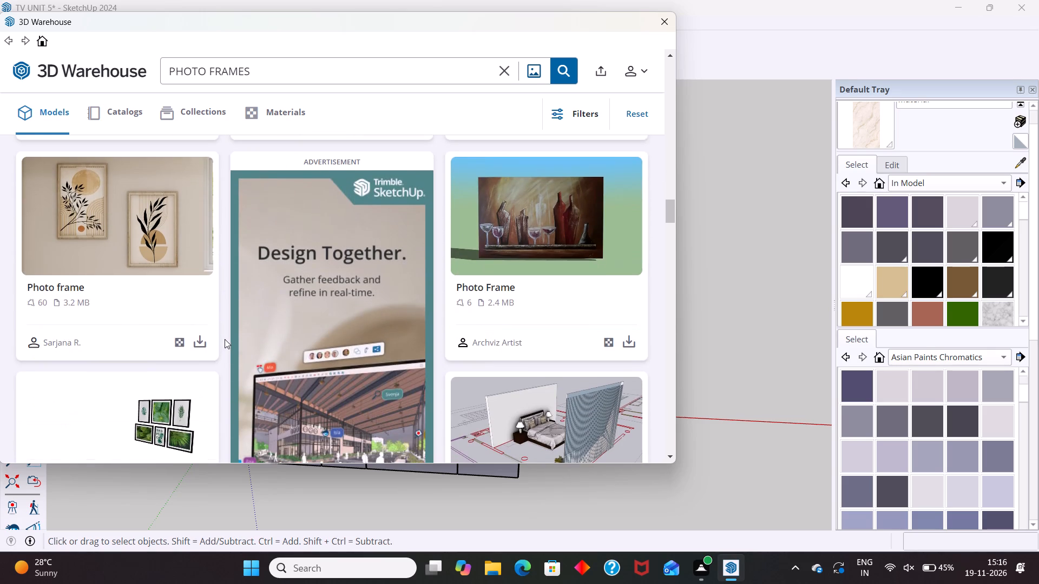
scroll(225, 339, up, 14)
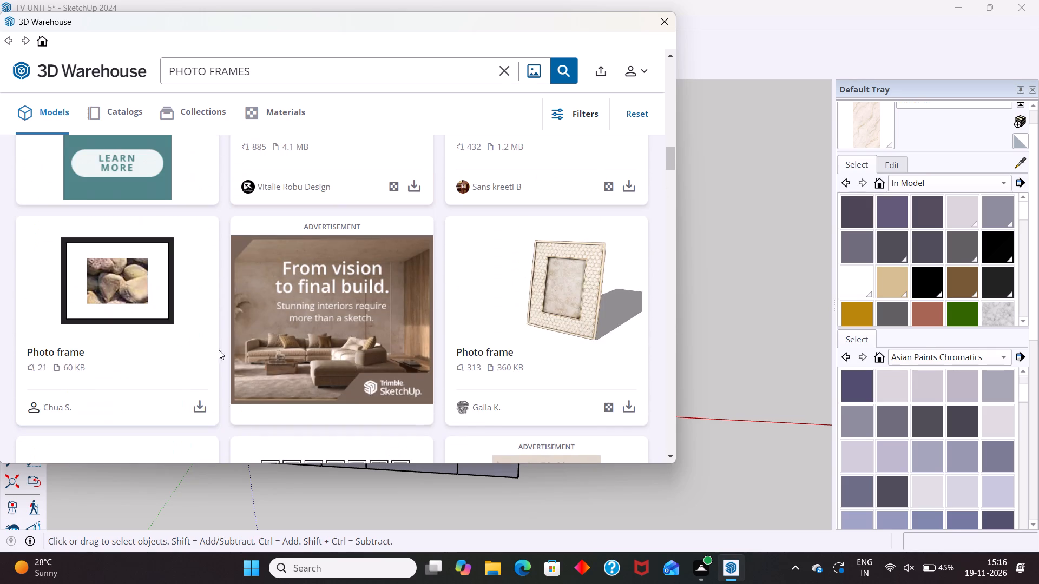
Load the black Photo frame model with the pebble picture and place it on the shelf below the lower potted plant.
click(190, 402)
click(310, 260)
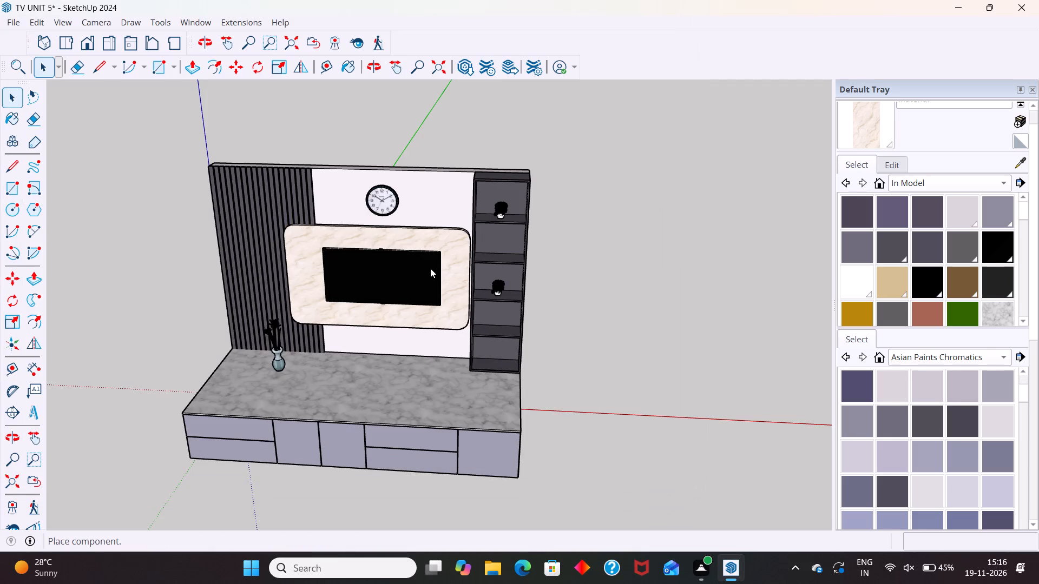
scroll(486, 336, up, 10)
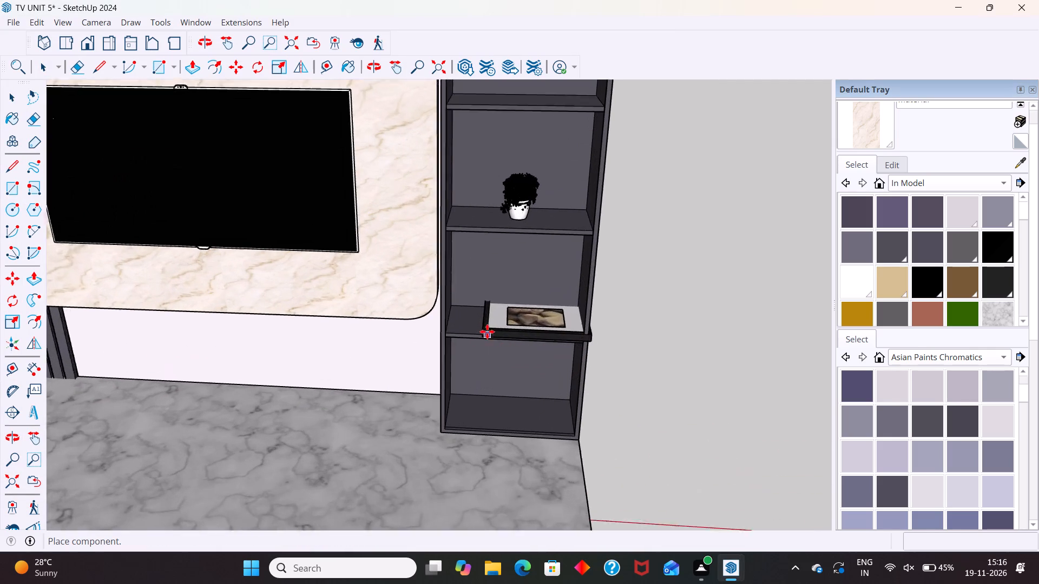
scroll(487, 331, up, 1)
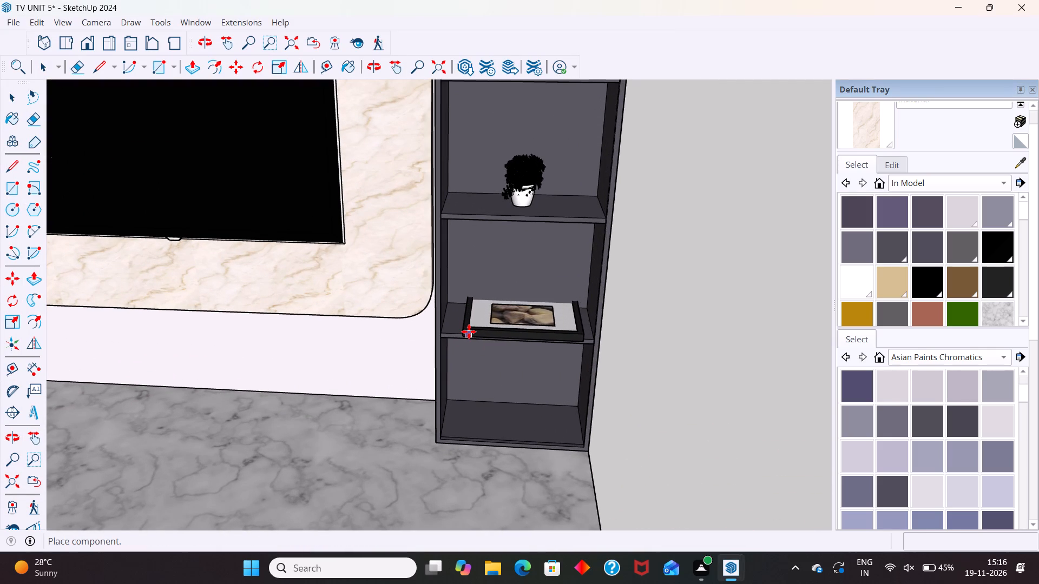
click(469, 331)
Rotate the pebble photo frame 90 degrees about the red axis at its front corner so it stands upright.
scroll(574, 319, up, 10)
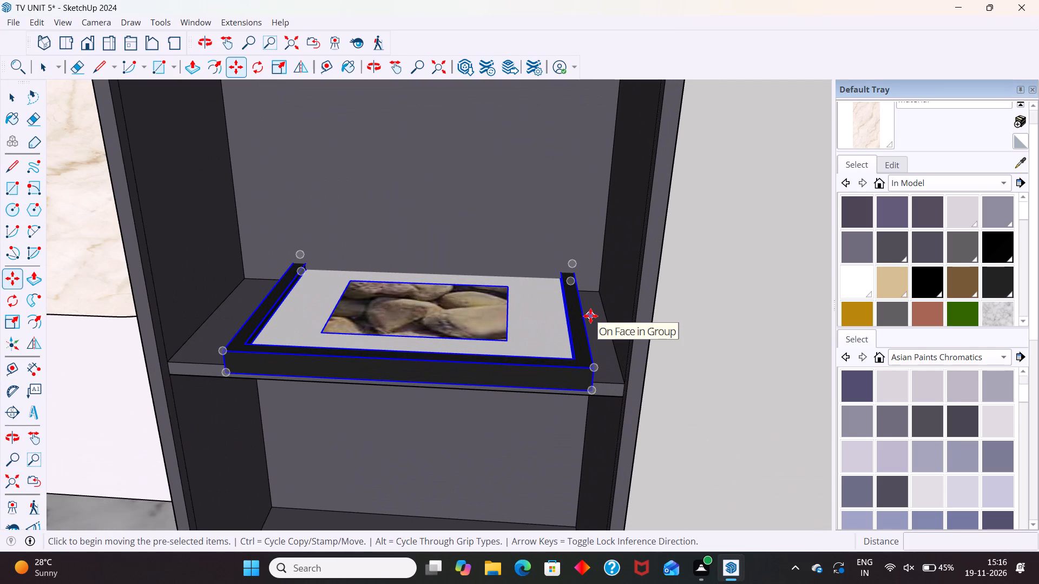
key(q)
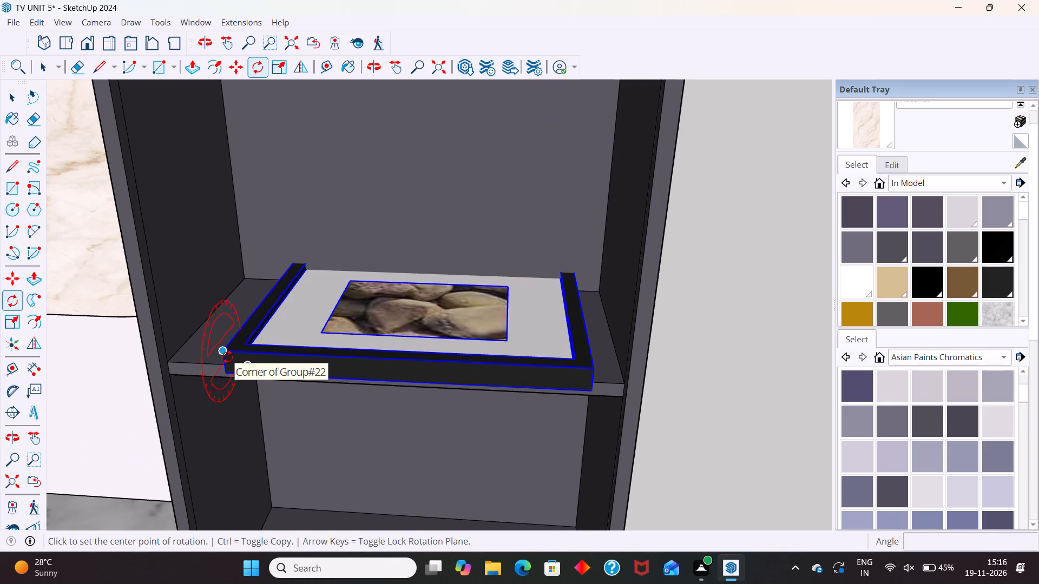
key(Right)
click(227, 356)
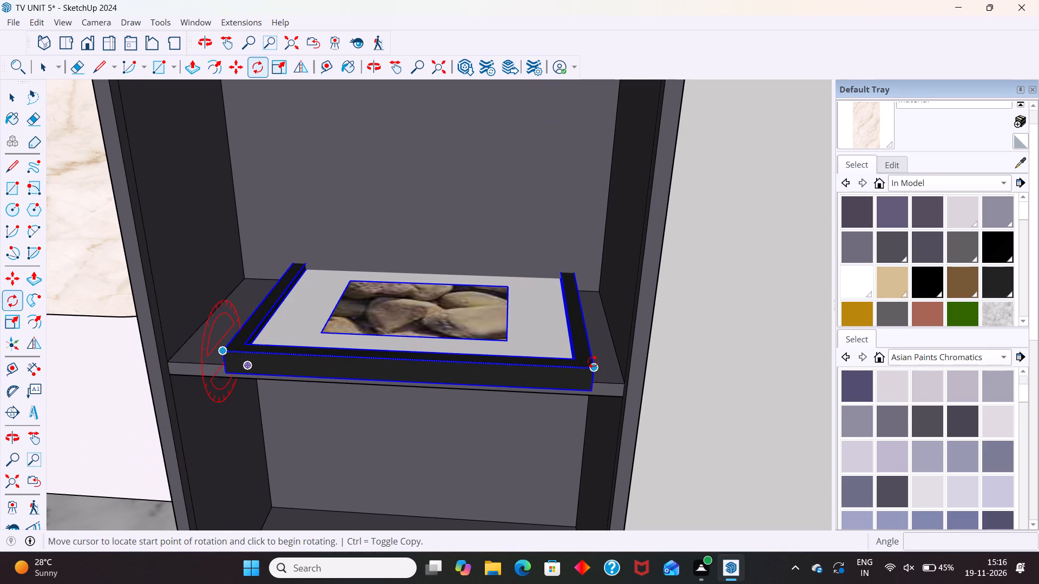
click(600, 368)
text(90)
key(Return)
key(space)
scroll(428, 393, down, 6)
click(675, 332)
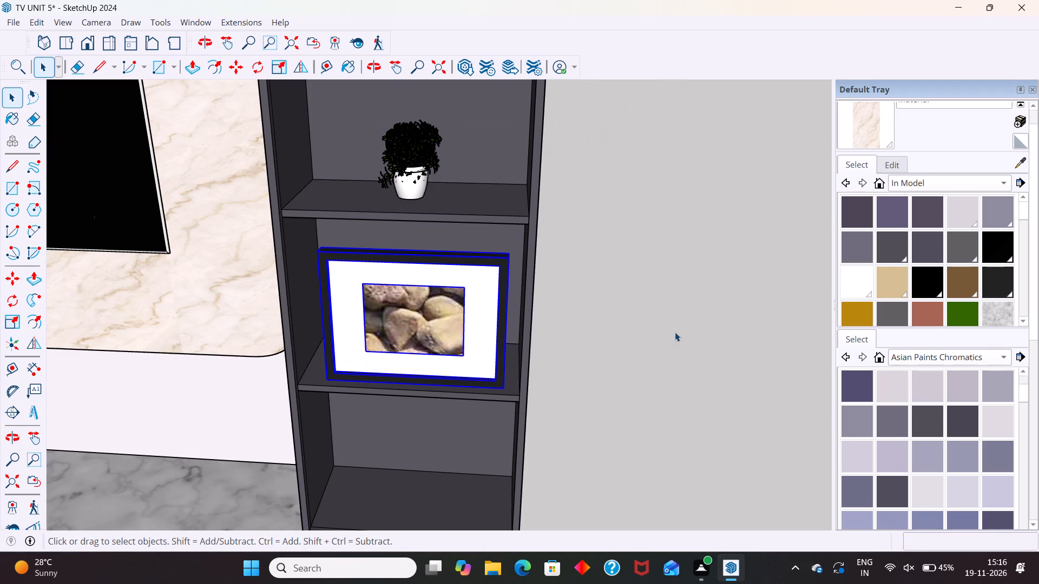
Move the upright photo frame by its lower front corner onto the shelf surface and back into the compartment.
middle_drag(269, 330, 412, 342)
click(366, 330)
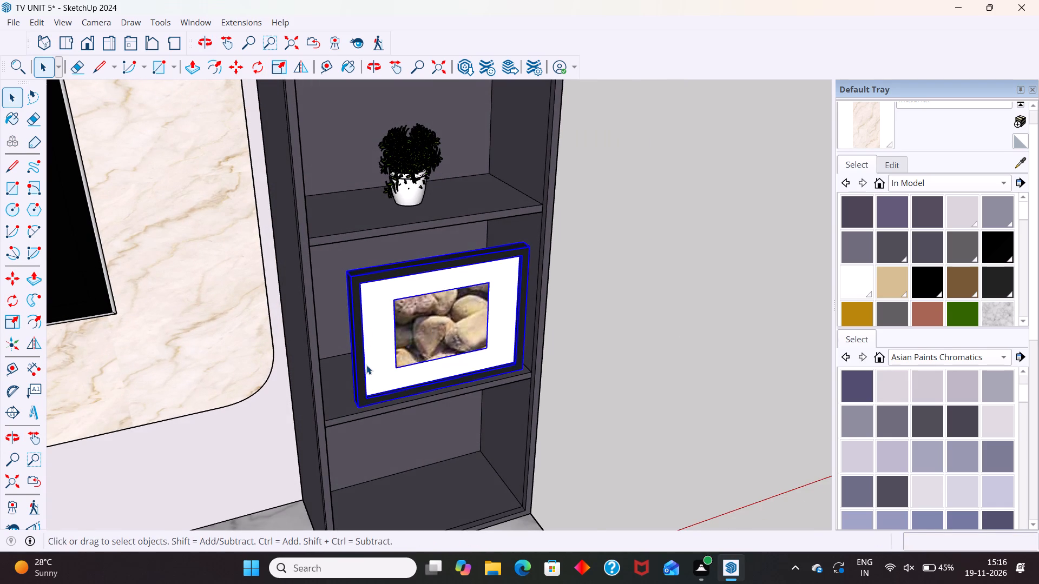
scroll(366, 365, up, 4)
key(m)
scroll(354, 395, up, 7)
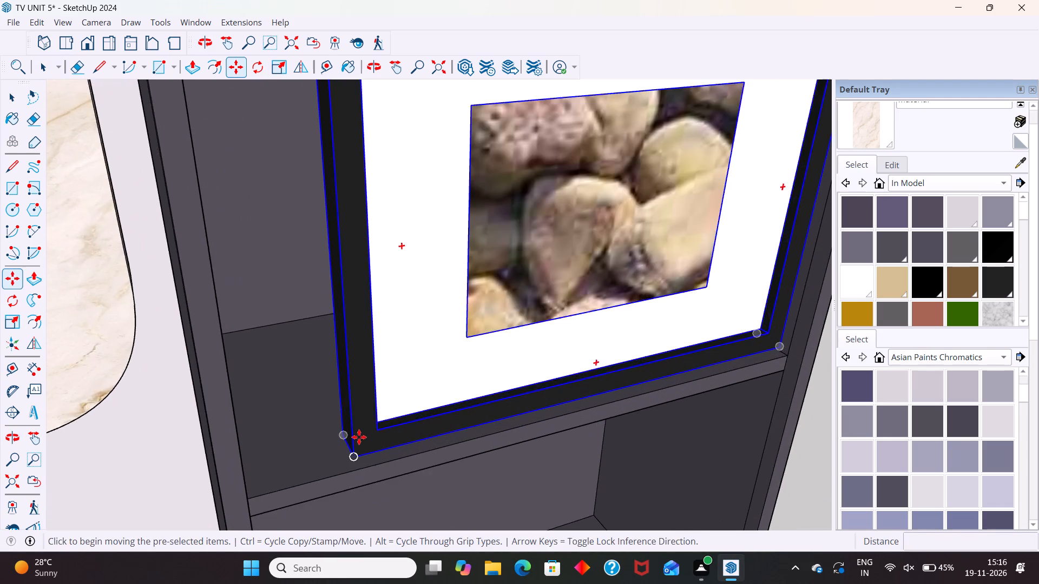
scroll(359, 437, up, 5)
click(351, 464)
click(350, 485)
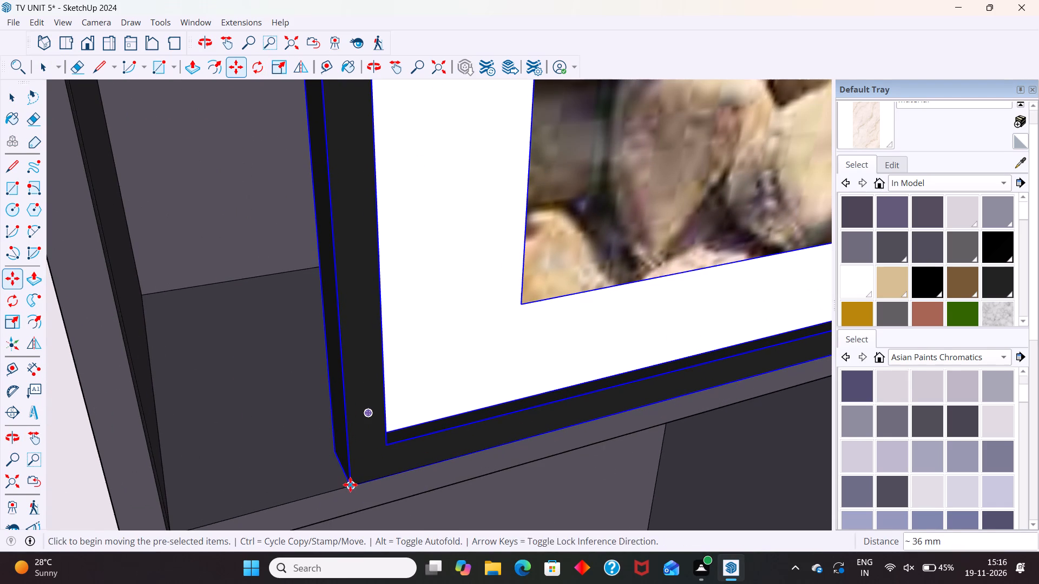
click(352, 484)
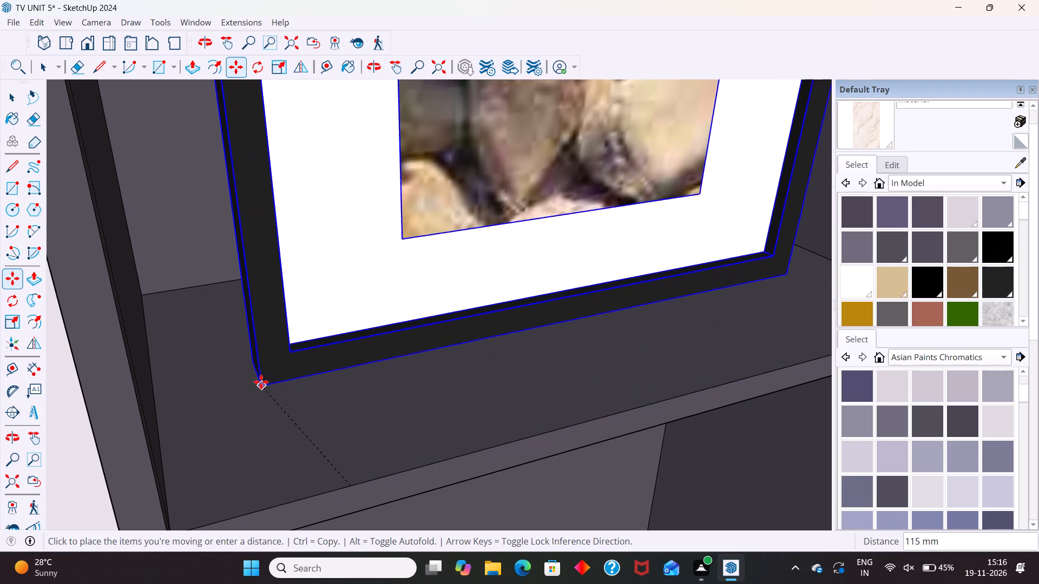
click(257, 364)
scroll(299, 385, down, 4)
key(space)
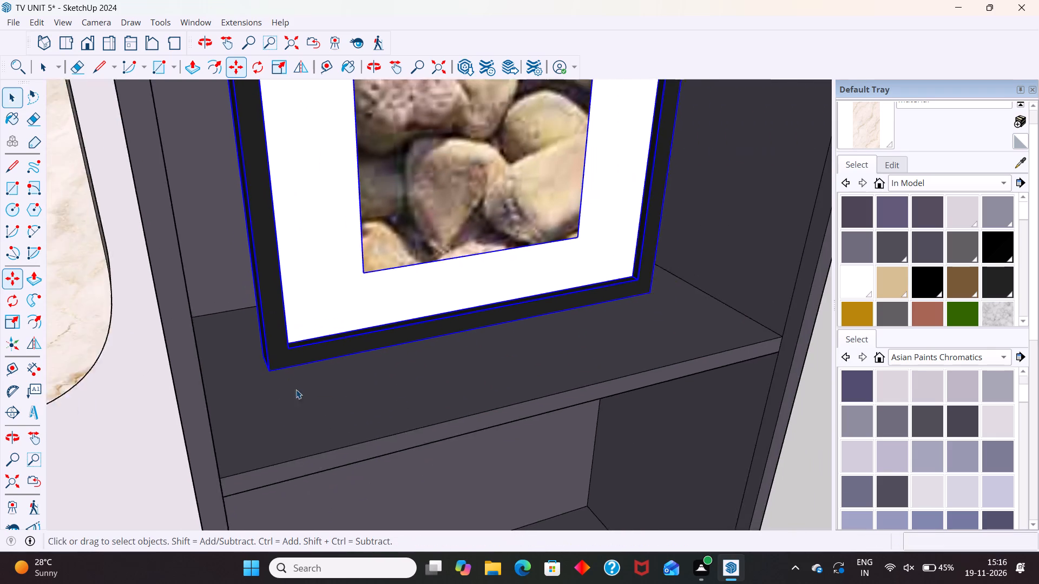
scroll(296, 389, down, 7)
click(670, 350)
middle_drag(649, 403, 405, 434)
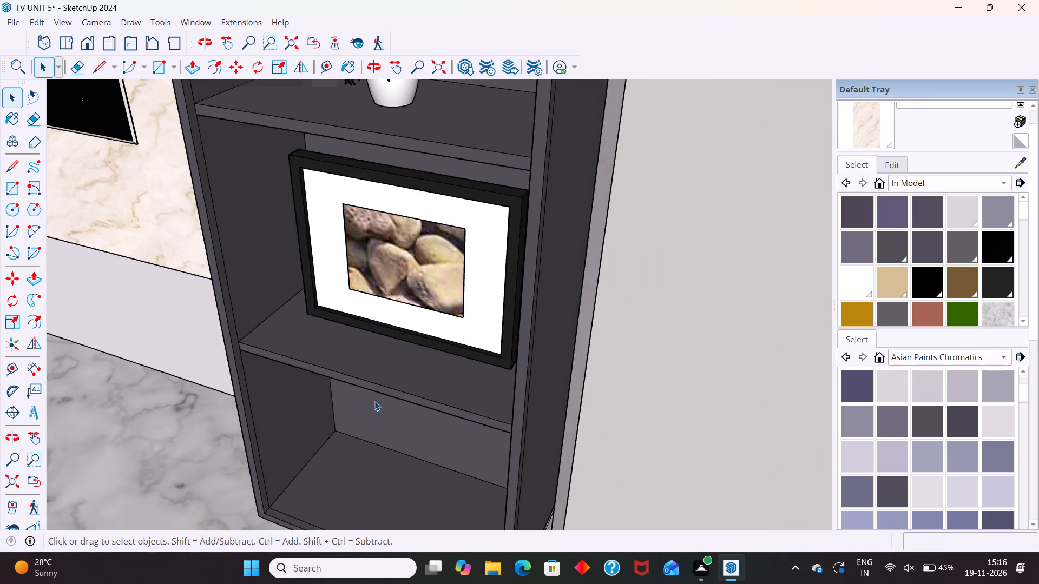
scroll(380, 407, down, 6)
middle_drag(423, 389, 496, 368)
scroll(488, 431, down, 9)
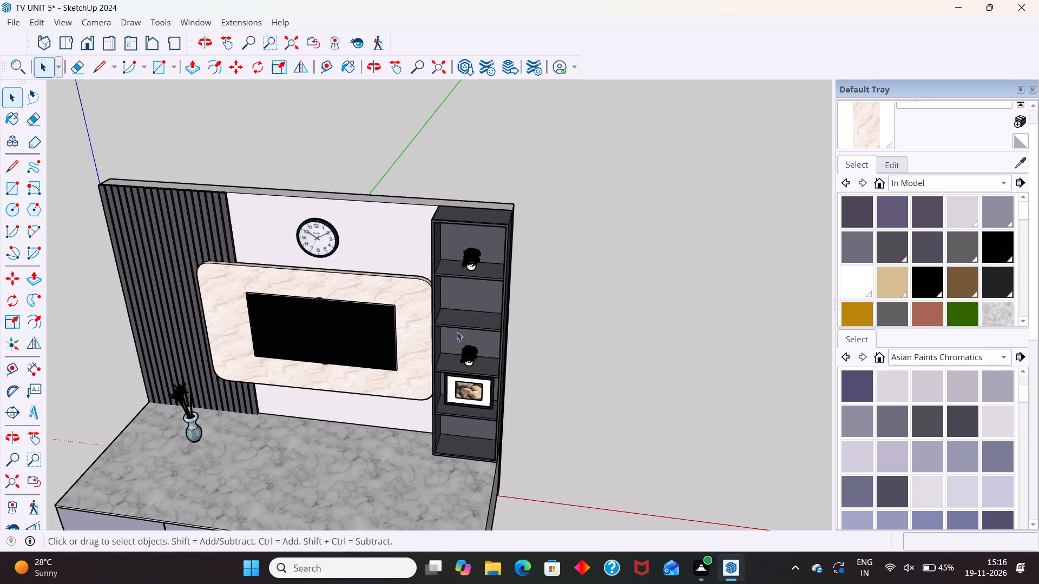
Search the 3D Warehouse for DECORATIVE ITEMS.
click(464, 67)
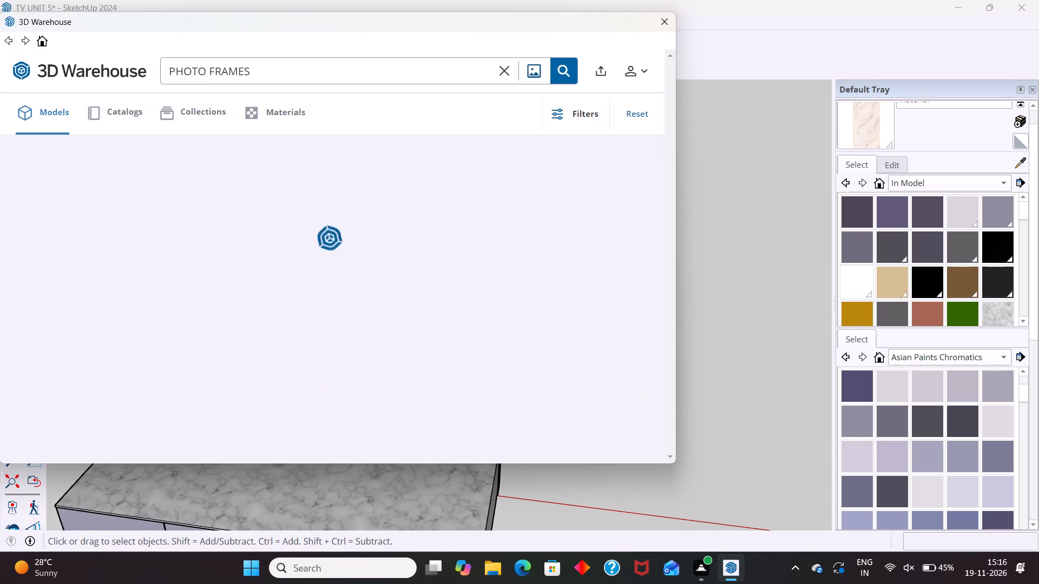
click(511, 75)
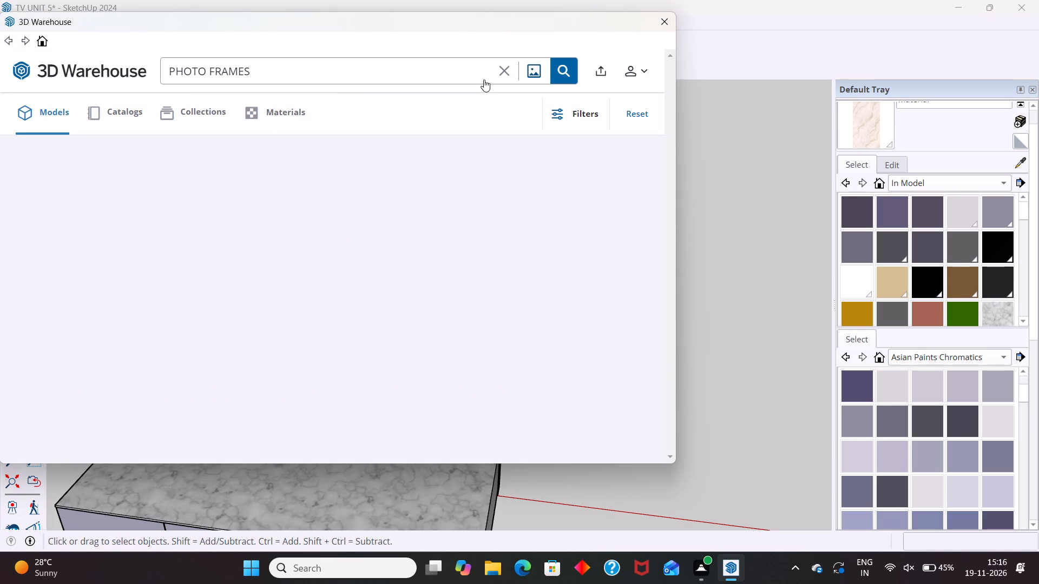
click(501, 70)
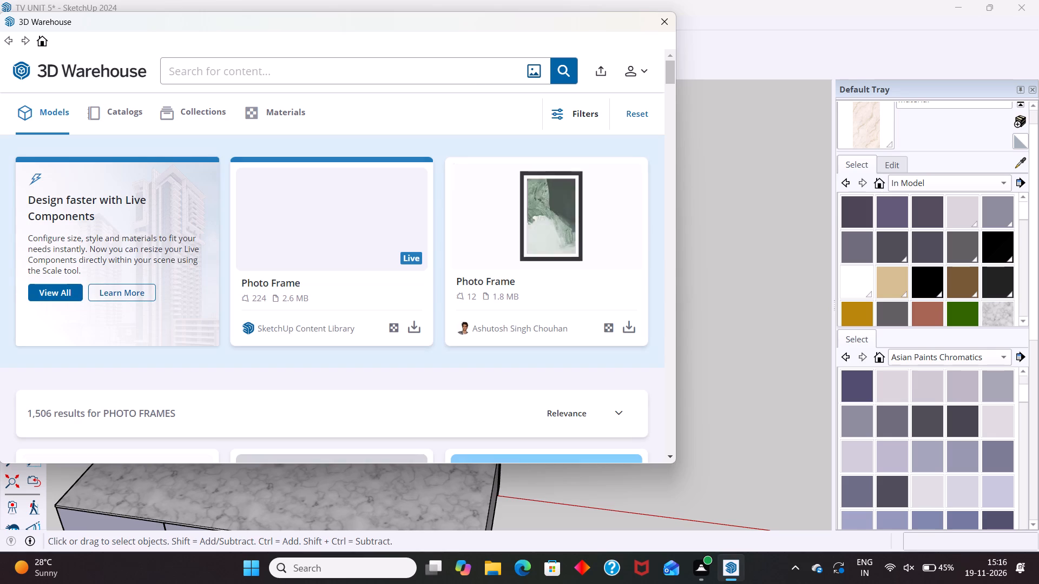
click(472, 72)
text(DECORATIVE ITEMS)
key(Return)
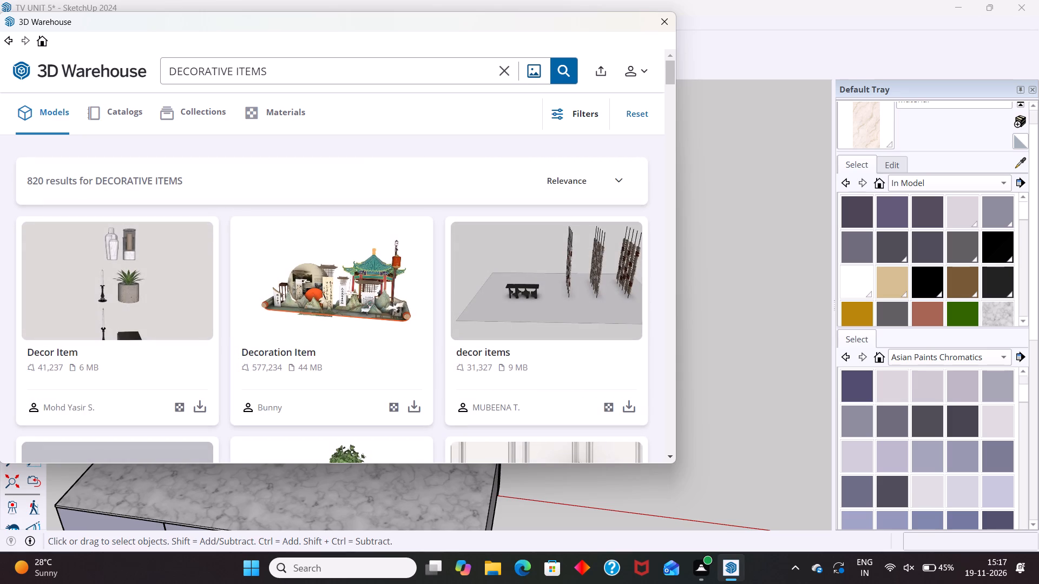
scroll(341, 322, down, 5)
scroll(436, 289, down, 6)
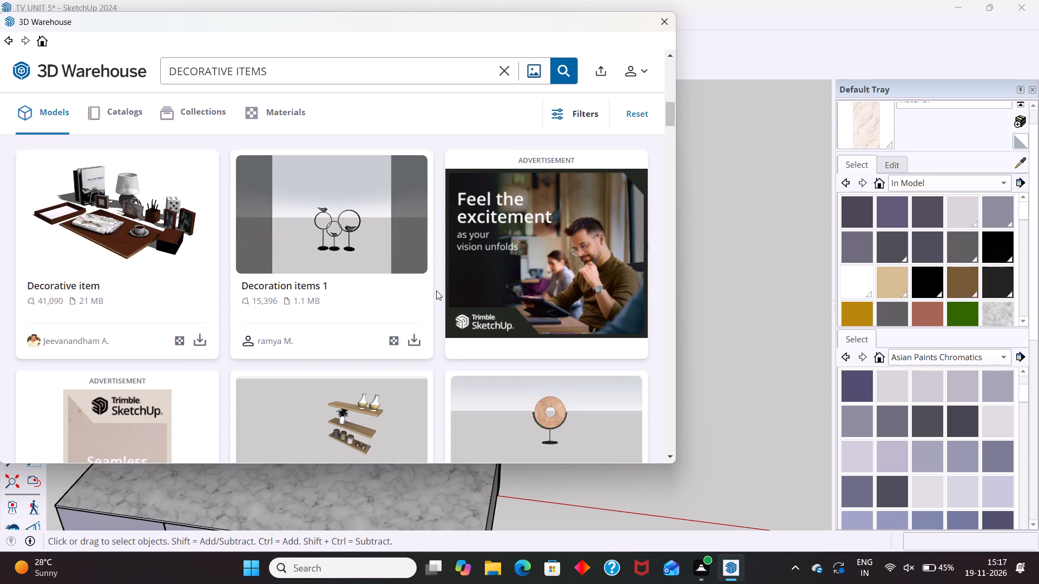
scroll(436, 290, down, 3)
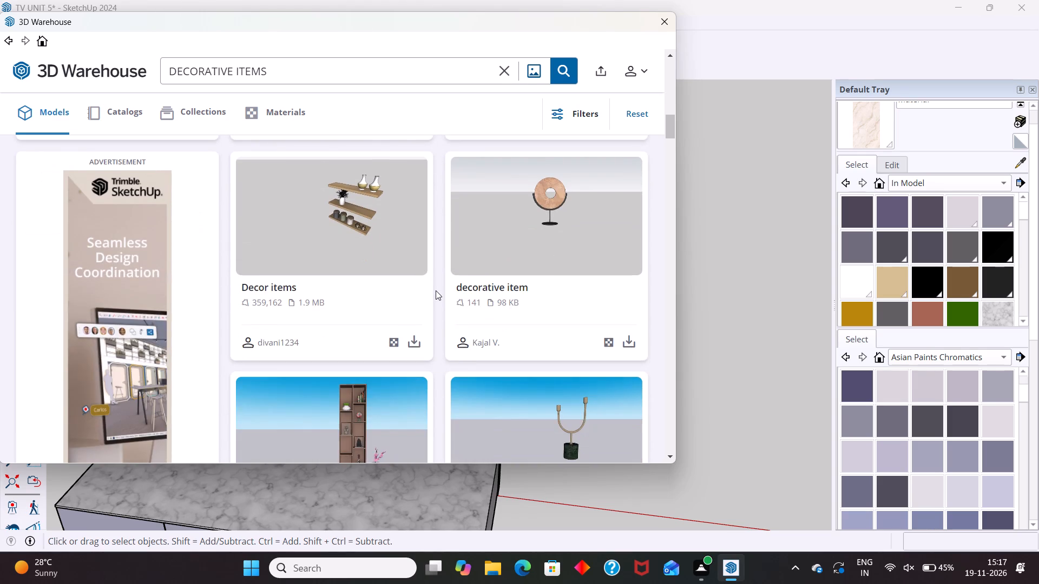
scroll(437, 297, down, 8)
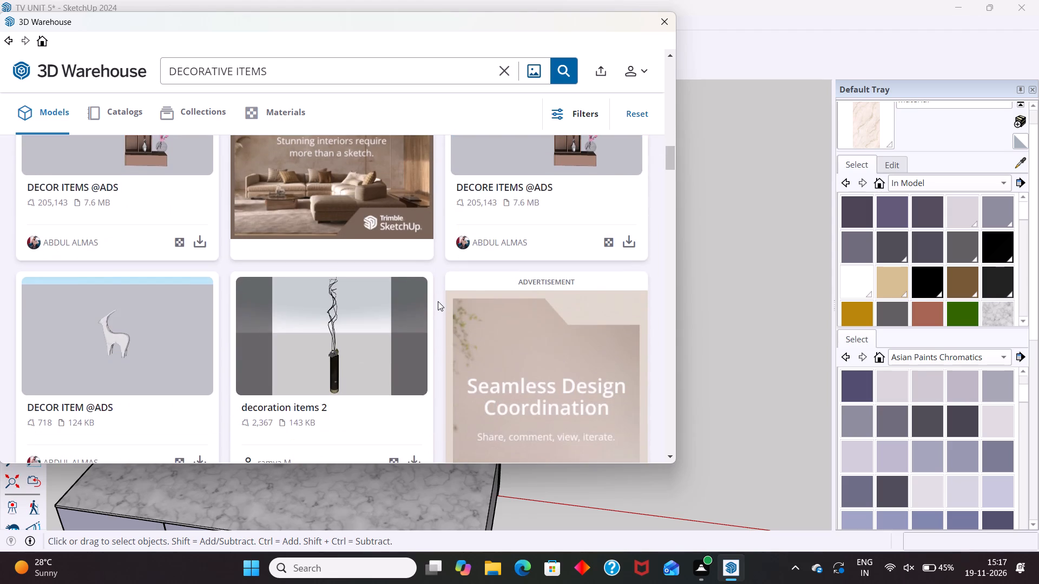
scroll(438, 301, down, 1)
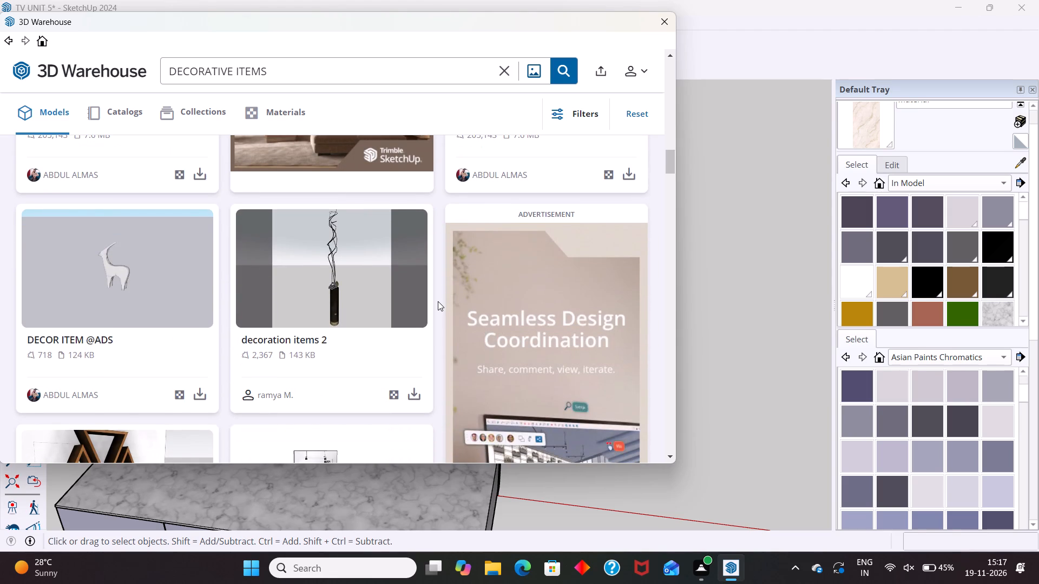
click(193, 391)
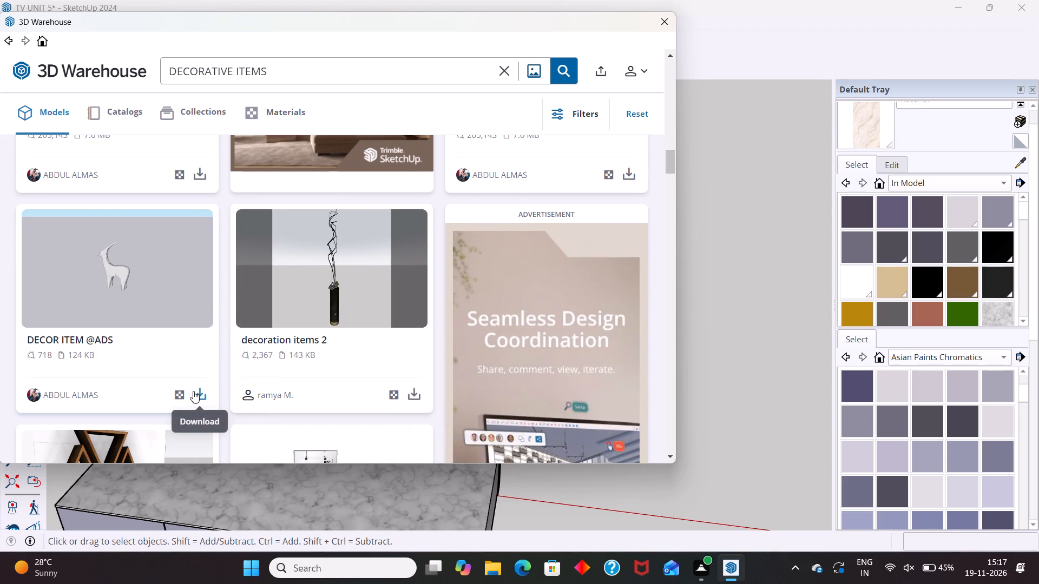
click(284, 258)
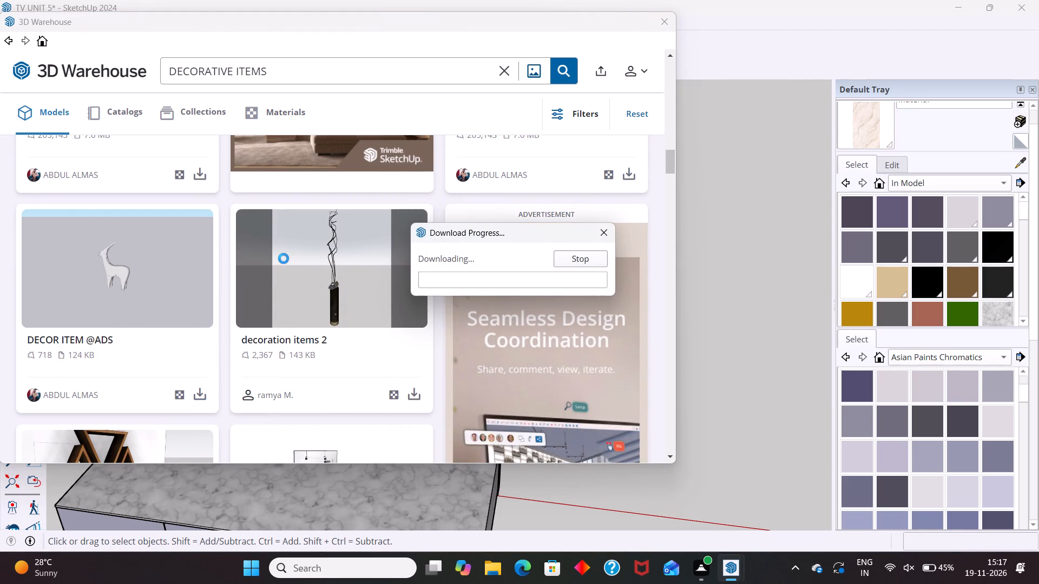
click(638, 320)
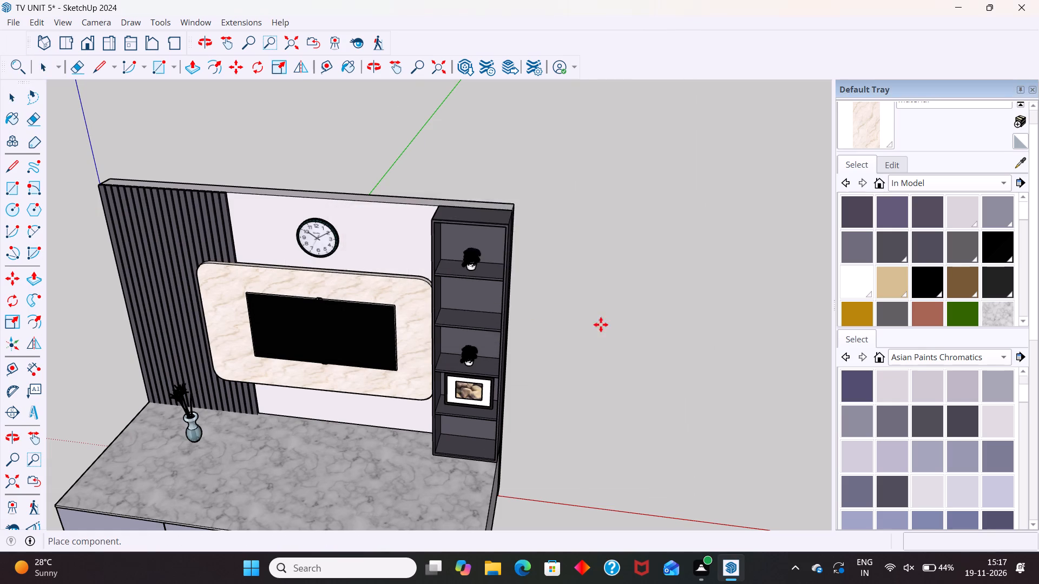
scroll(485, 319, up, 1)
scroll(518, 360, down, 10)
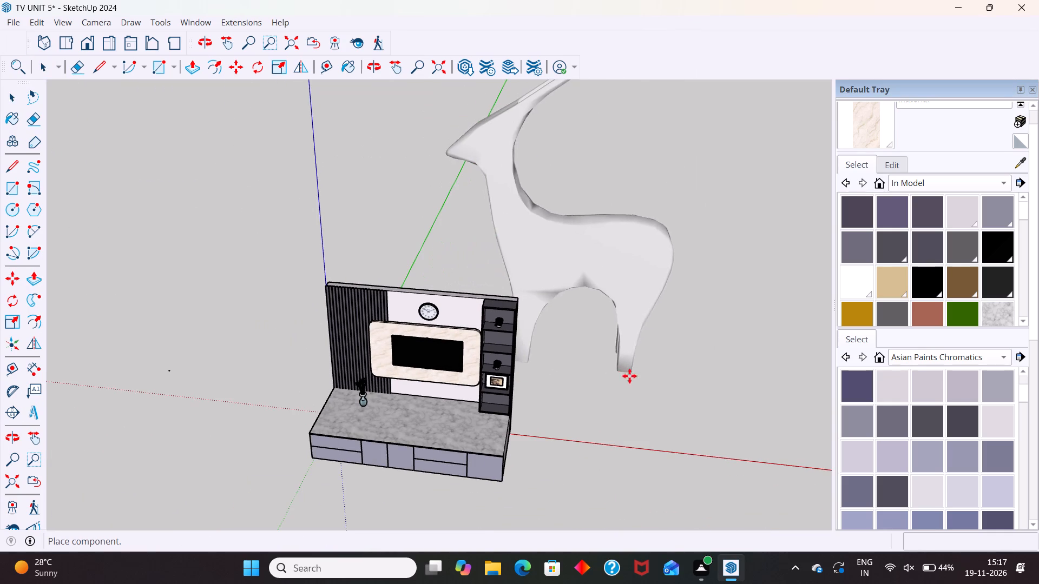
click(707, 442)
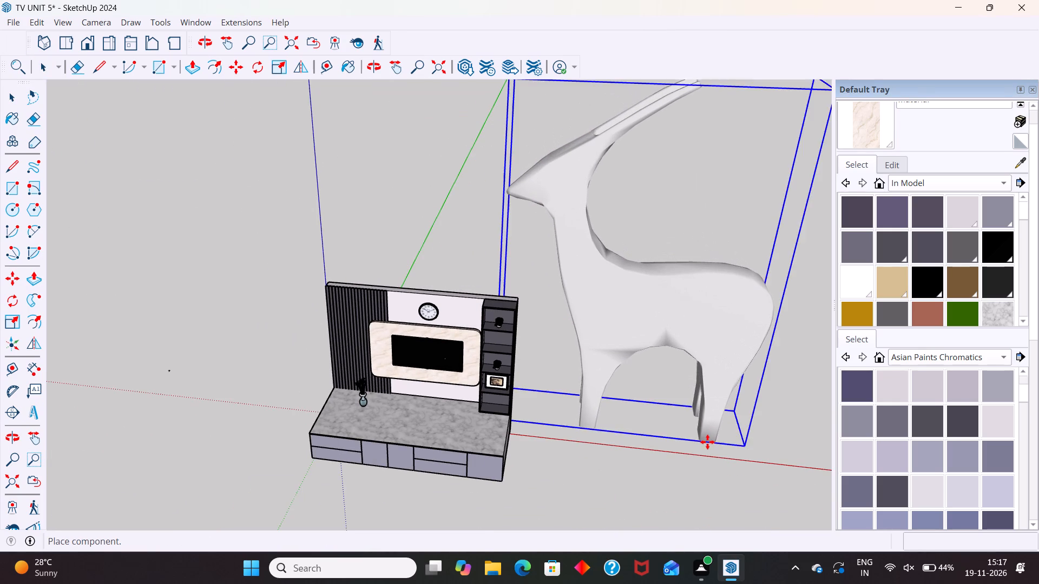
Scale the oversized deer down in height from its top and in length along the red axis from its rear.
scroll(584, 424, down, 5)
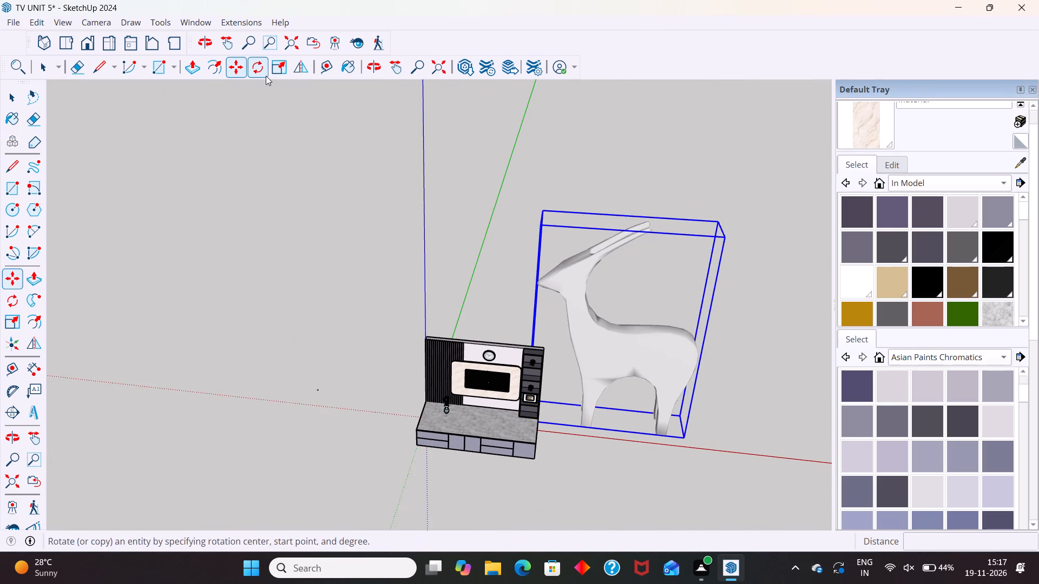
click(282, 69)
scroll(607, 201, up, 5)
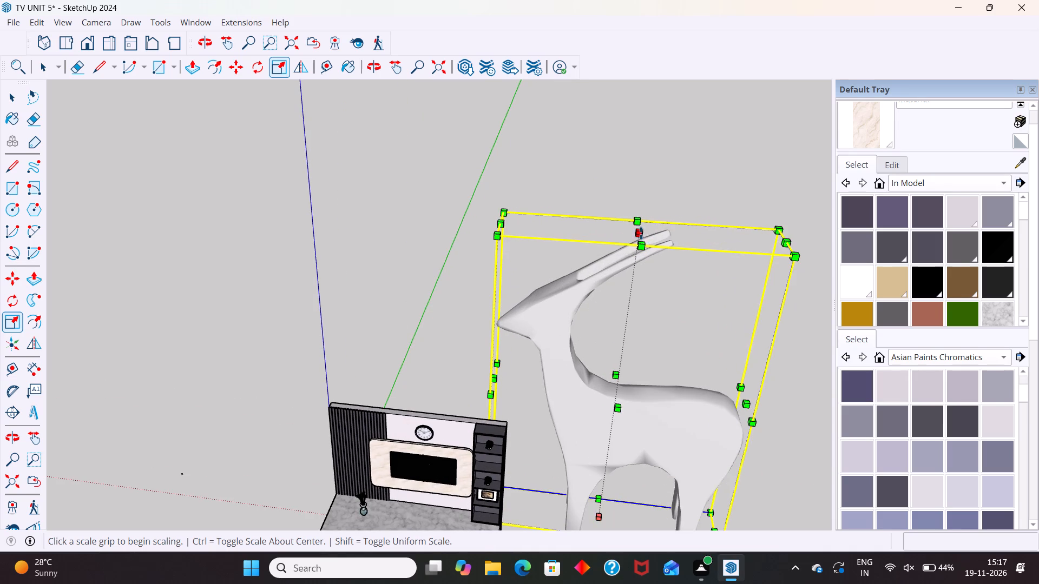
drag(641, 233, 652, 404)
scroll(621, 269, down, 6)
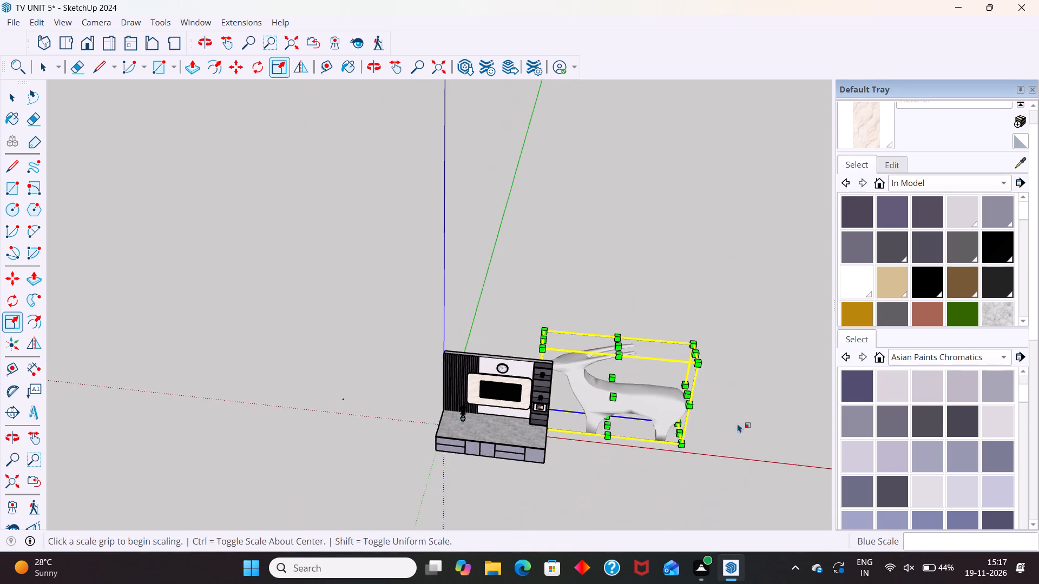
middle_drag(736, 424, 498, 366)
scroll(736, 424, up, 1)
scroll(619, 482, up, 4)
drag(603, 477, 575, 458)
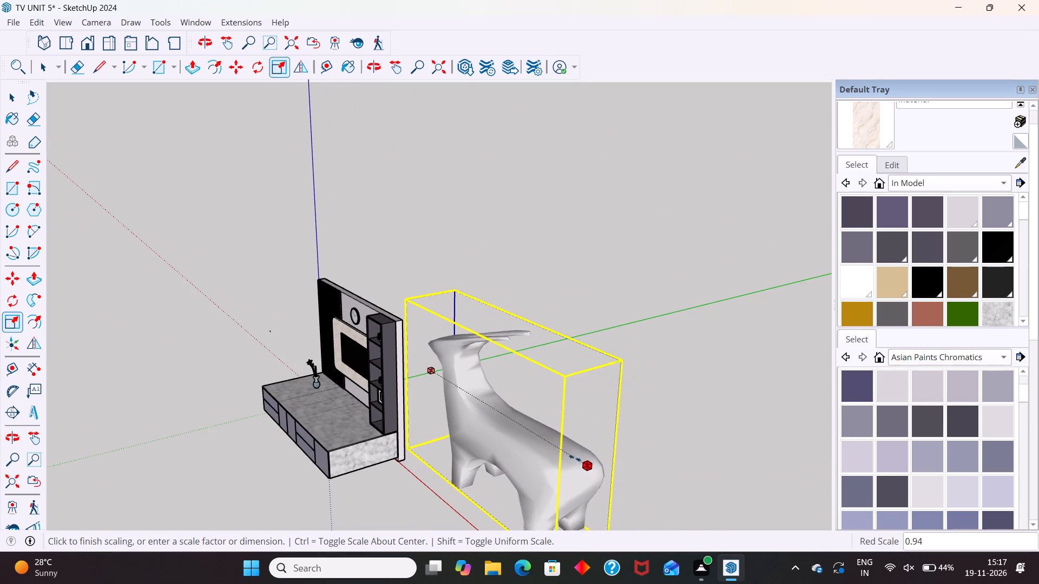
drag(575, 458, 541, 414)
Scale the deer's height to about 0.66 along the blue axis from its underside.
scroll(603, 413, down, 6)
middle_drag(457, 457, 575, 478)
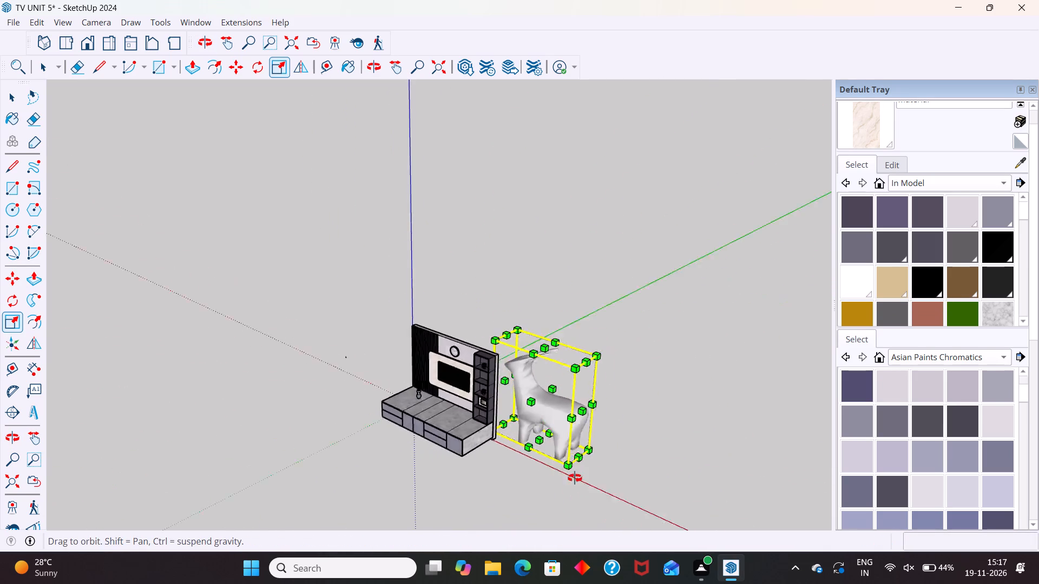
middle_drag(575, 478, 771, 435)
scroll(629, 395, up, 7)
scroll(452, 459, up, 5)
middle_drag(359, 434, 332, 434)
scroll(608, 366, up, 7)
scroll(544, 441, up, 4)
middle_drag(429, 462, 482, 280)
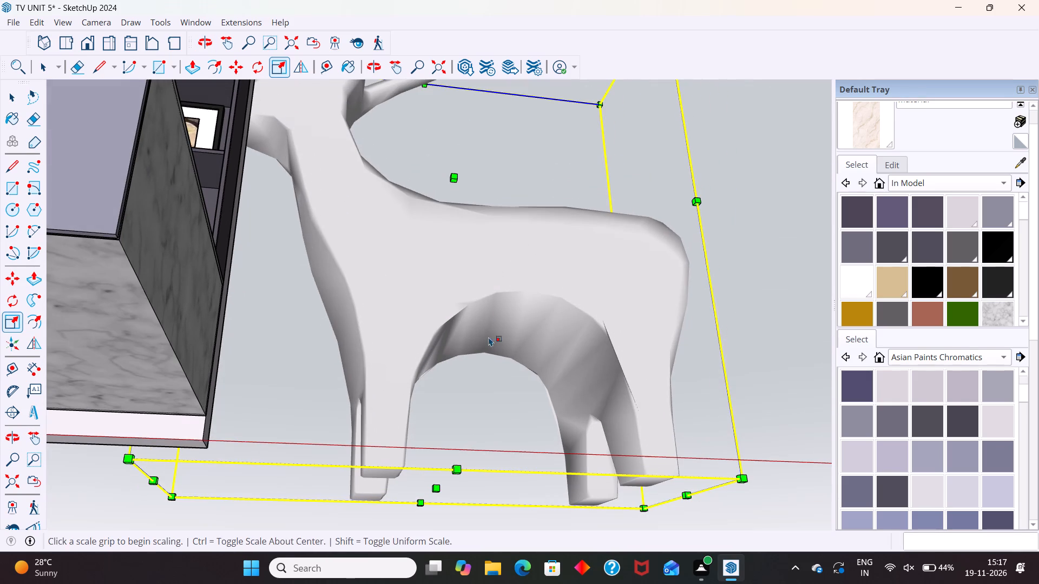
drag(437, 493, 464, 296)
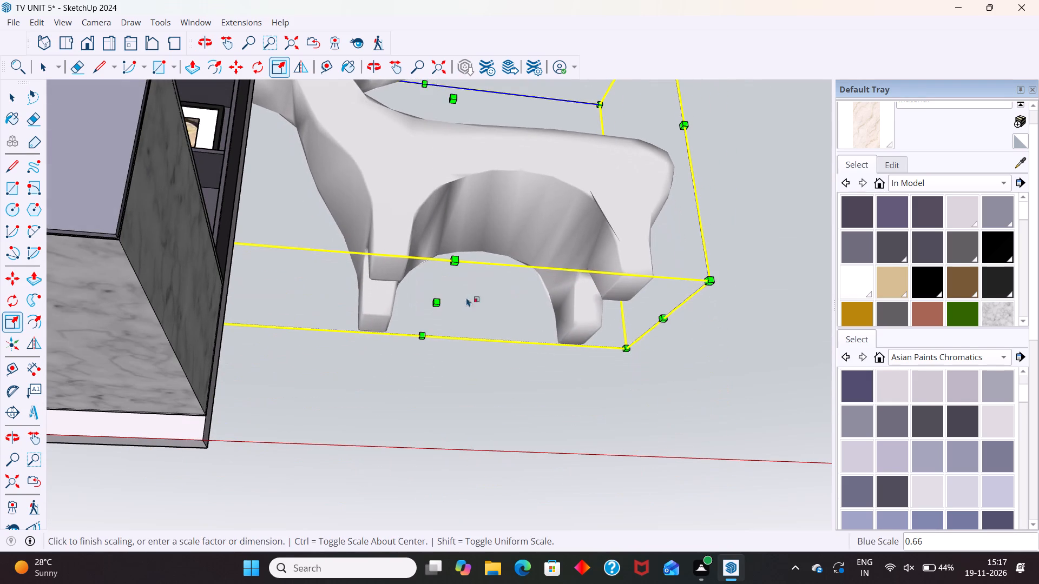
Shorten the deer along the red axis from its head side.
scroll(538, 396, down, 8)
middle_drag(367, 280, 397, 558)
scroll(464, 367, down, 7)
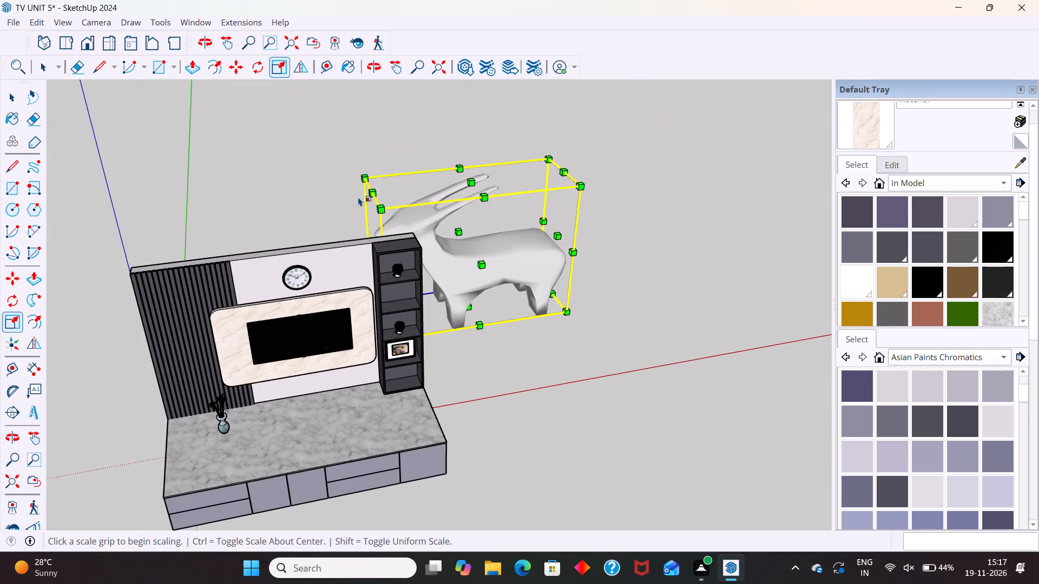
scroll(329, 145, up, 6)
middle_drag(341, 286, 475, 421)
scroll(366, 334, up, 5)
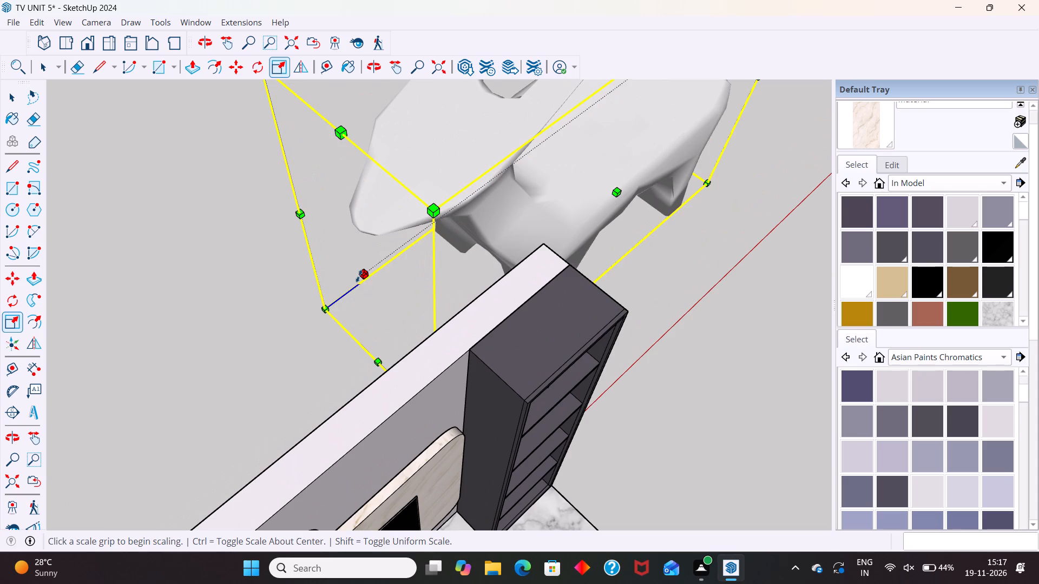
drag(360, 276, 539, 160)
Scale the deer to about 0.55 in height from its top and about 0.70 in length from its rear.
scroll(445, 205, down, 6)
middle_drag(657, 326, 516, 364)
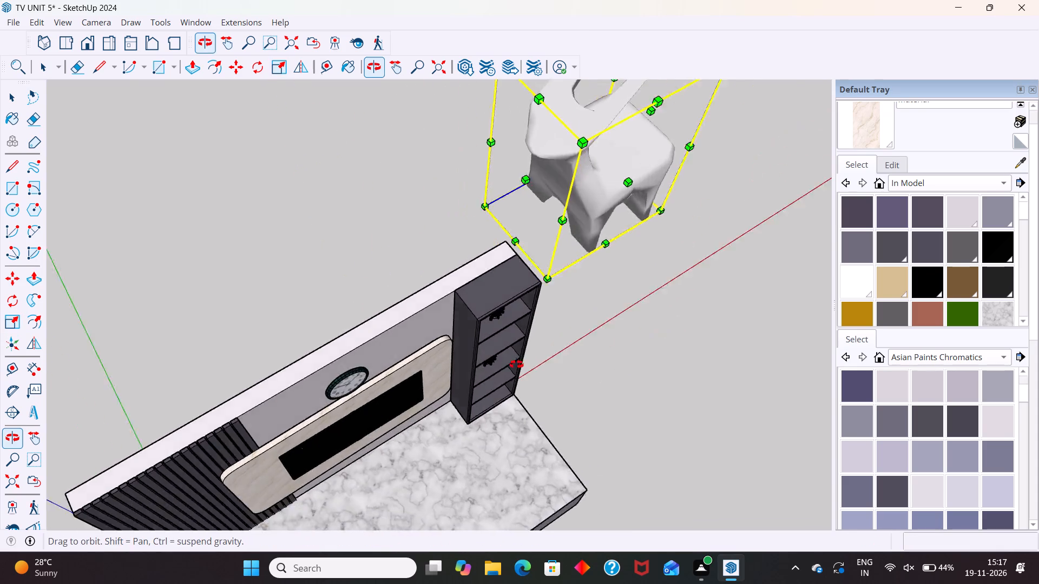
middle_drag(516, 364, 240, 373)
scroll(181, 336, down, 6)
scroll(469, 449, up, 5)
middle_drag(476, 432, 529, 320)
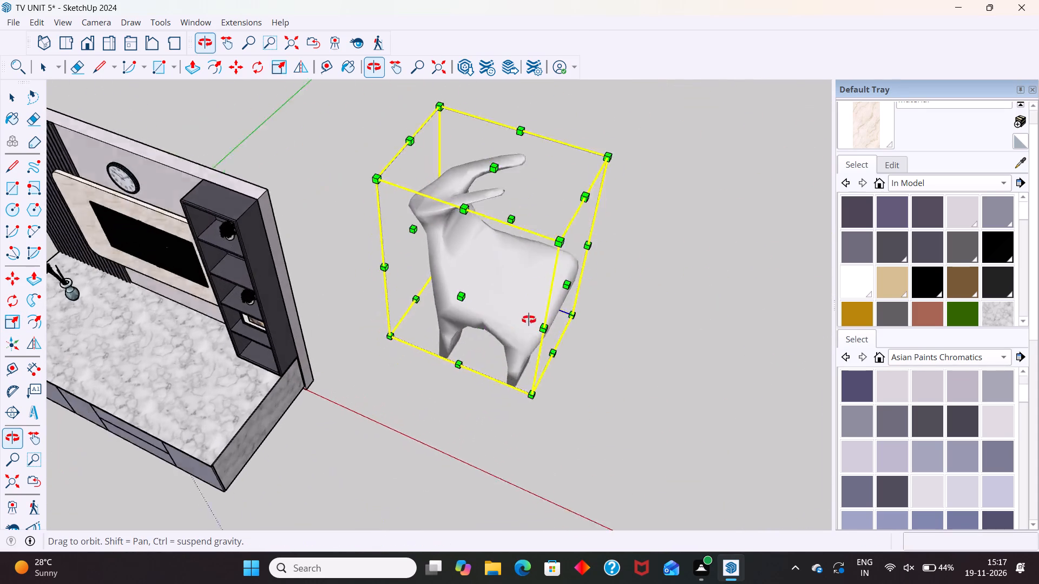
middle_drag(529, 320, 567, 249)
scroll(548, 303, down, 4)
scroll(549, 166, up, 5)
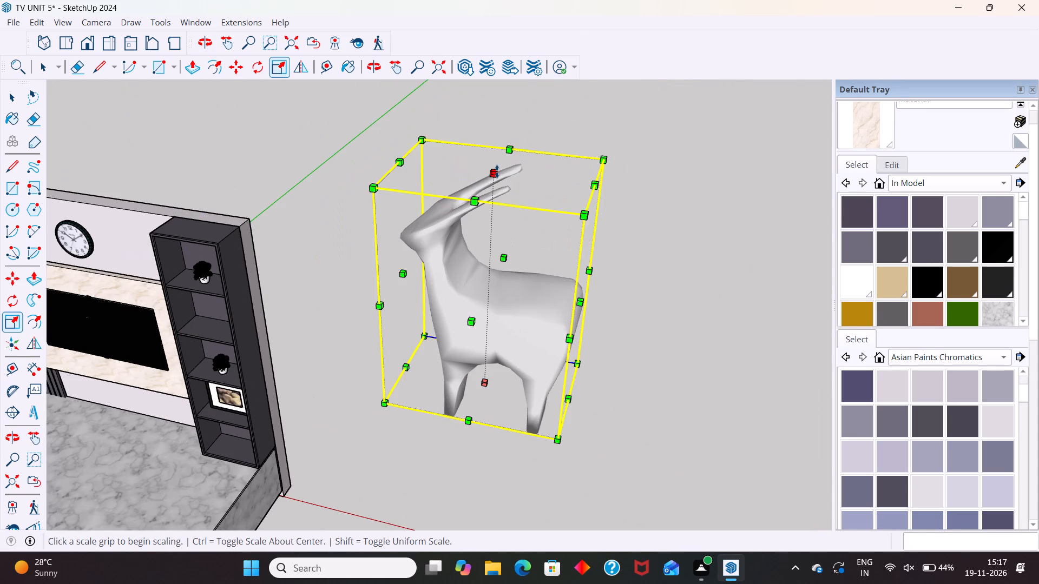
drag(497, 170, 503, 271)
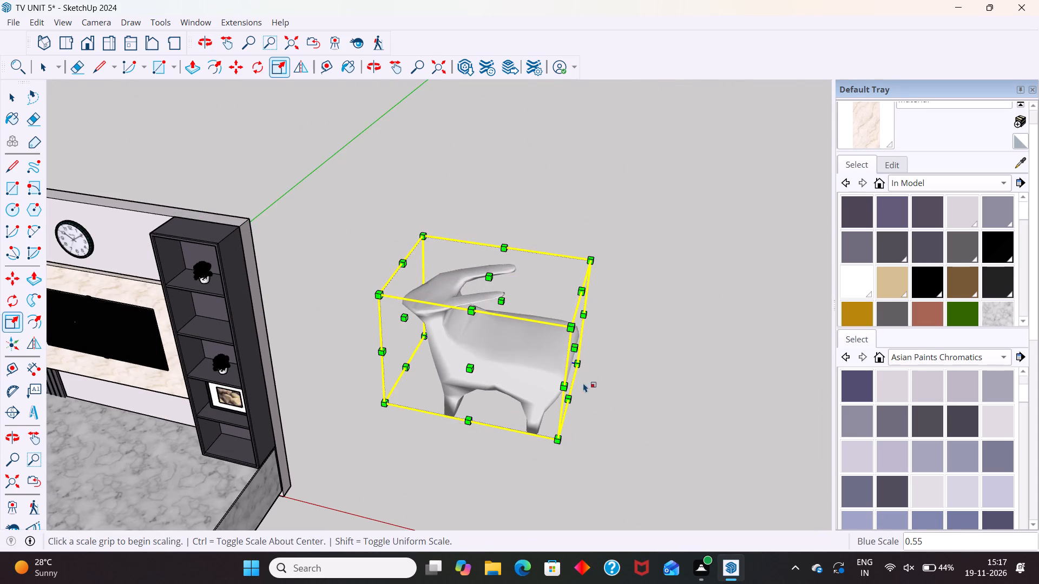
scroll(583, 380, up, 4)
drag(575, 336, 494, 322)
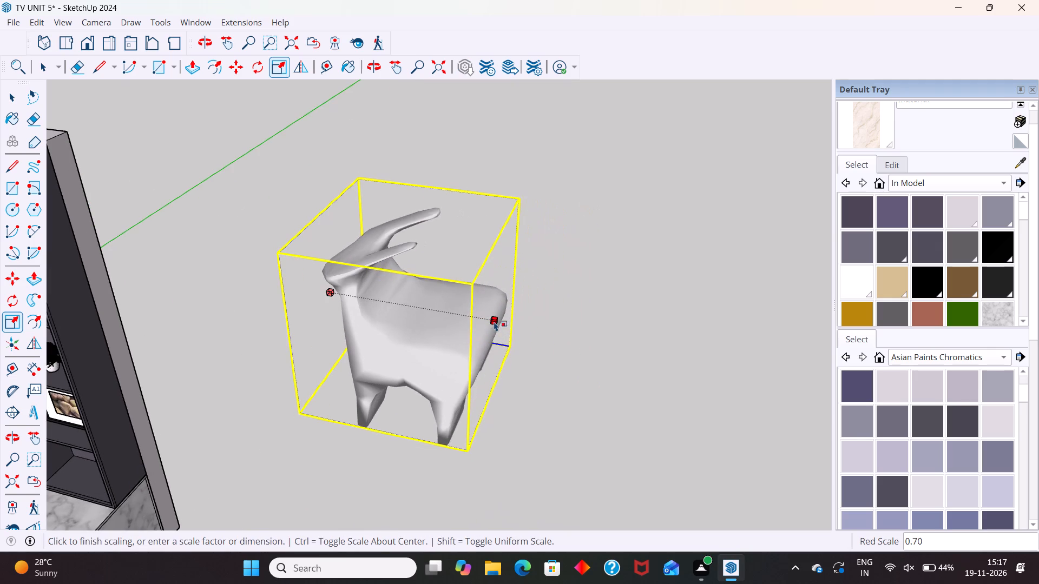
Reduce the deer's height further along the blue axis from its underside.
middle_drag(340, 436, 561, 375)
scroll(457, 452, up, 3)
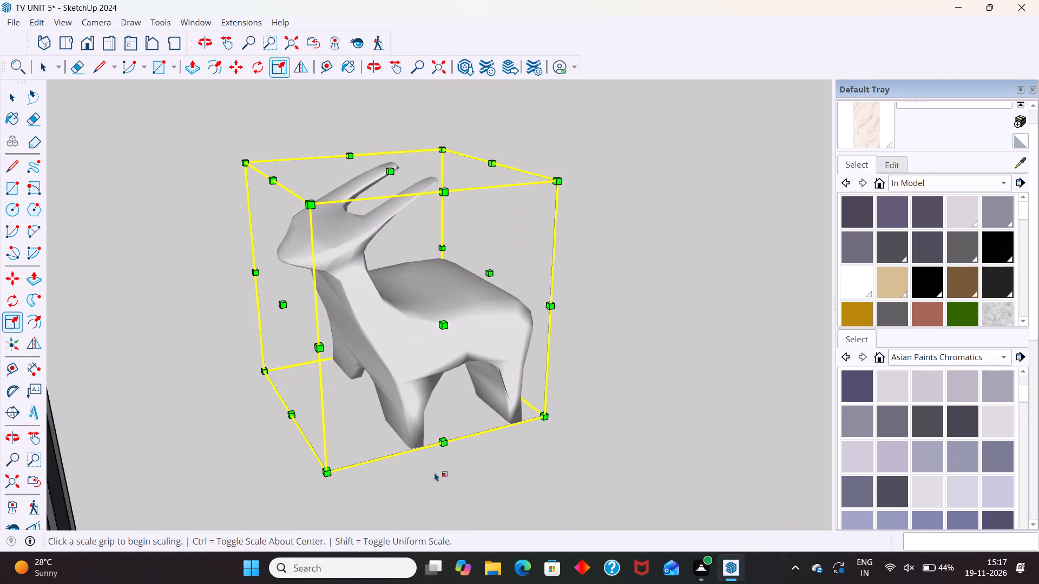
middle_drag(435, 458, 529, 236)
scroll(468, 390, down, 19)
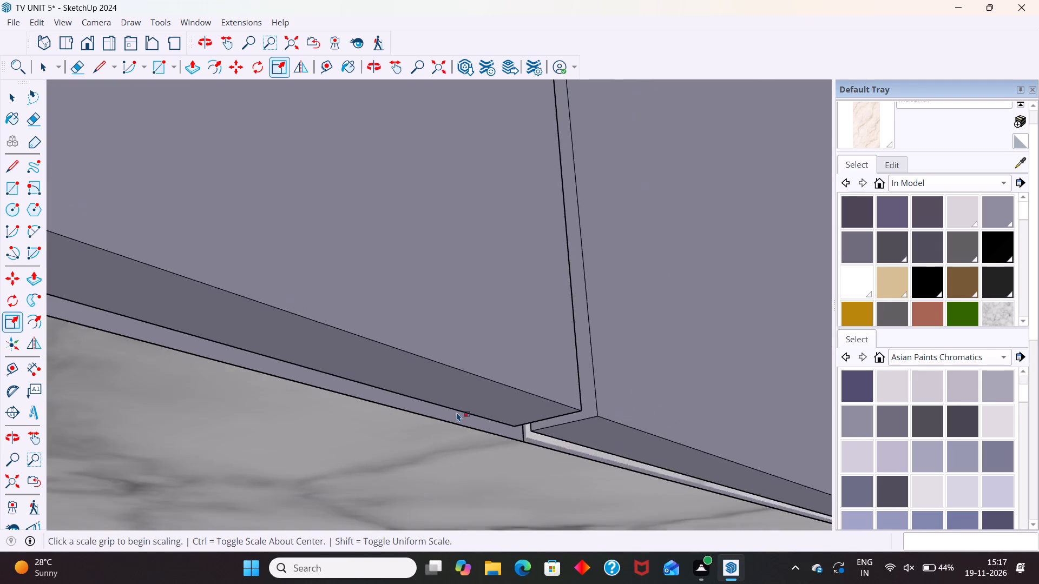
scroll(457, 412, down, 20)
scroll(457, 412, down, 14)
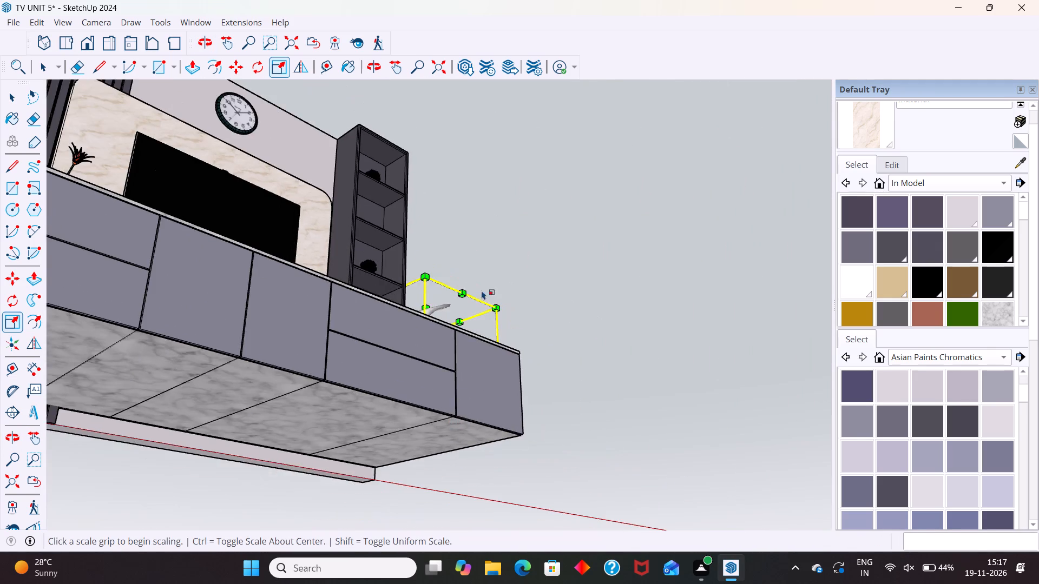
middle_drag(482, 302, 245, 512)
scroll(674, 328, up, 10)
middle_drag(584, 264, 586, 183)
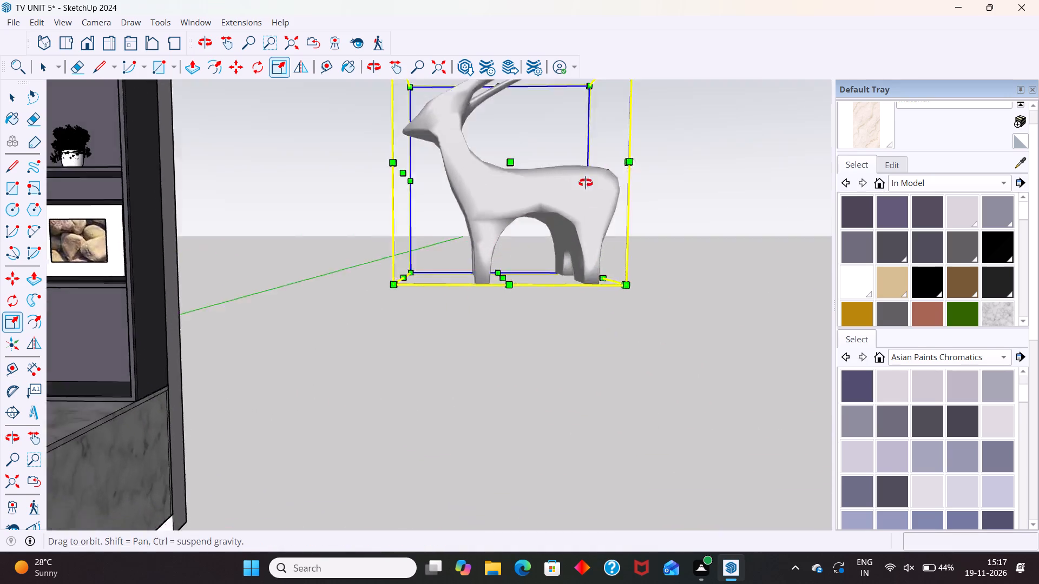
middle_drag(586, 183, 607, 53)
scroll(499, 322, up, 5)
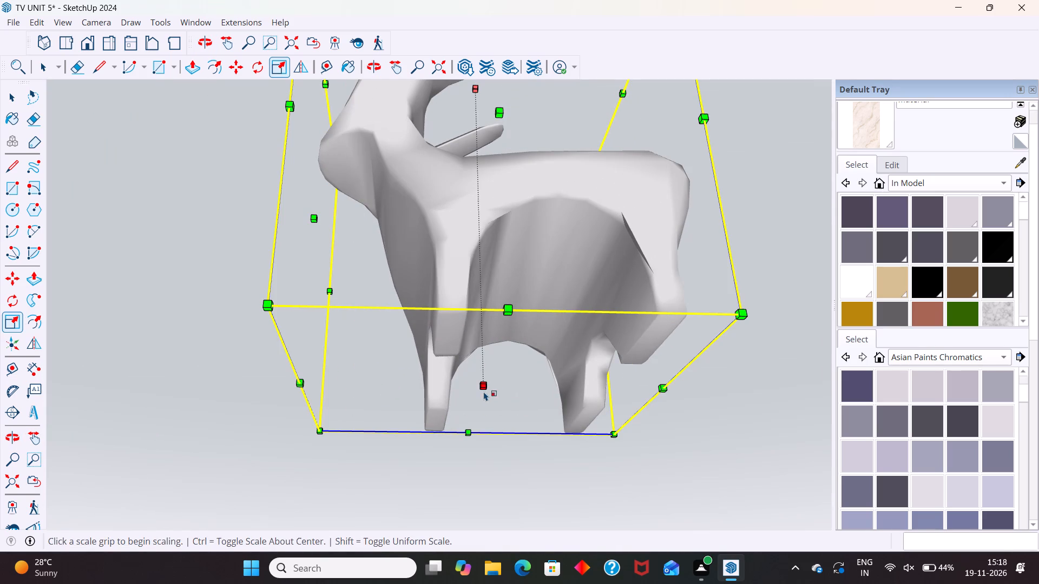
drag(484, 389, 491, 318)
Shorten the deer further along the red axis from its head side.
middle_drag(491, 359, 530, 519)
scroll(528, 470, down, 3)
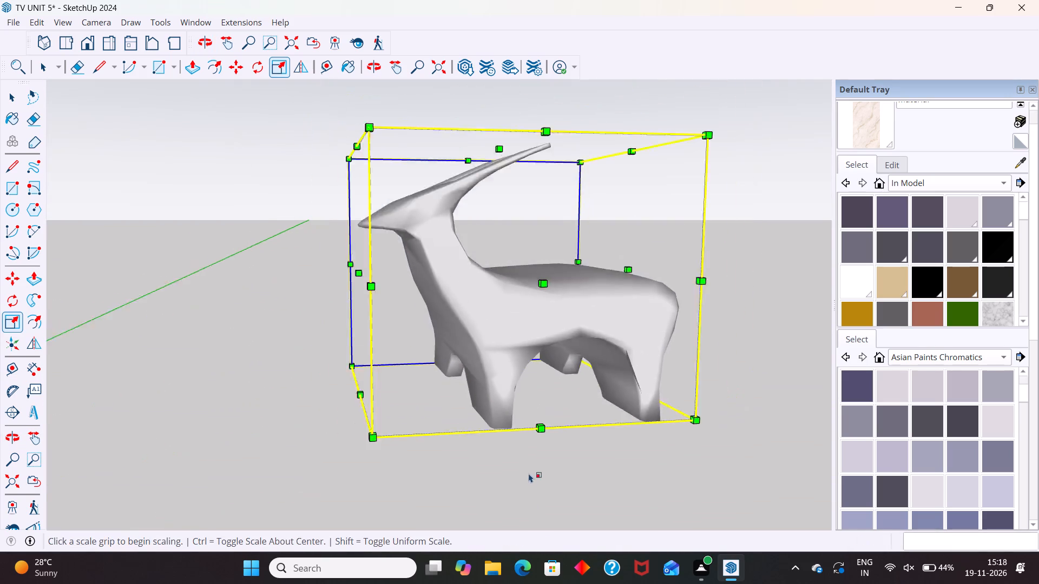
scroll(529, 473, down, 4)
scroll(358, 333, up, 5)
drag(420, 319, 486, 328)
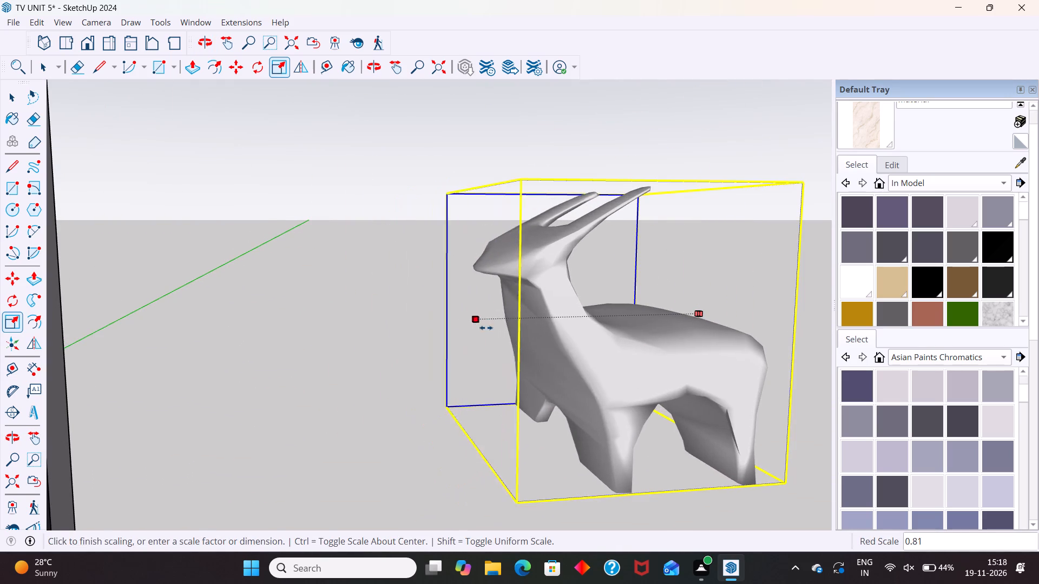
drag(486, 328, 509, 334)
middle_drag(601, 400, 370, 429)
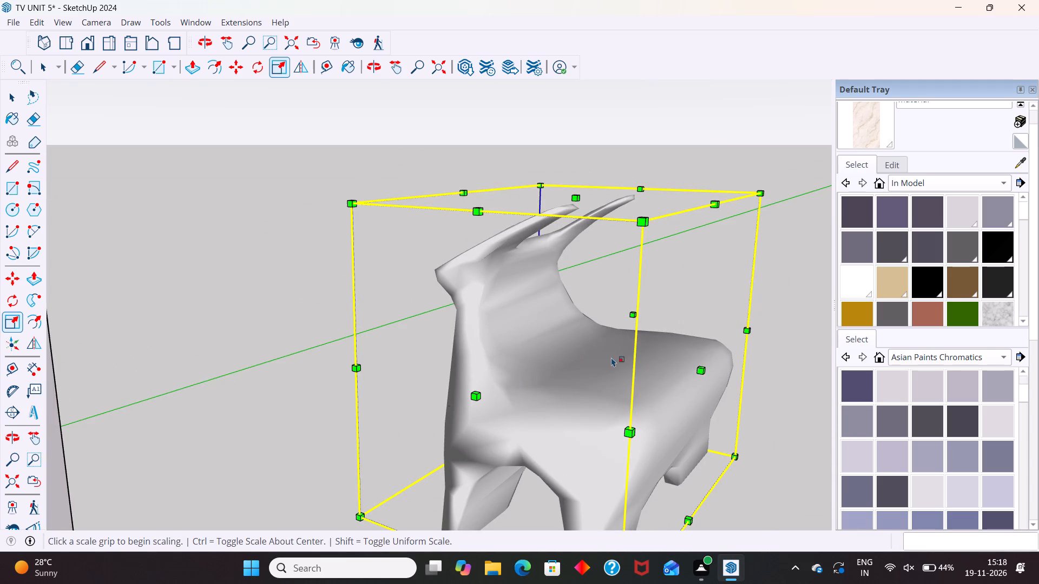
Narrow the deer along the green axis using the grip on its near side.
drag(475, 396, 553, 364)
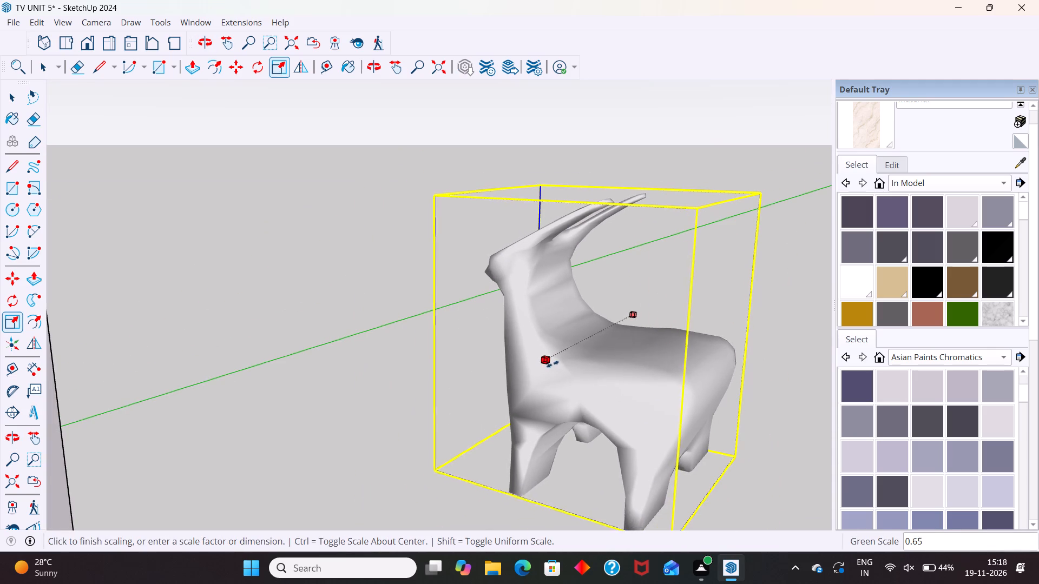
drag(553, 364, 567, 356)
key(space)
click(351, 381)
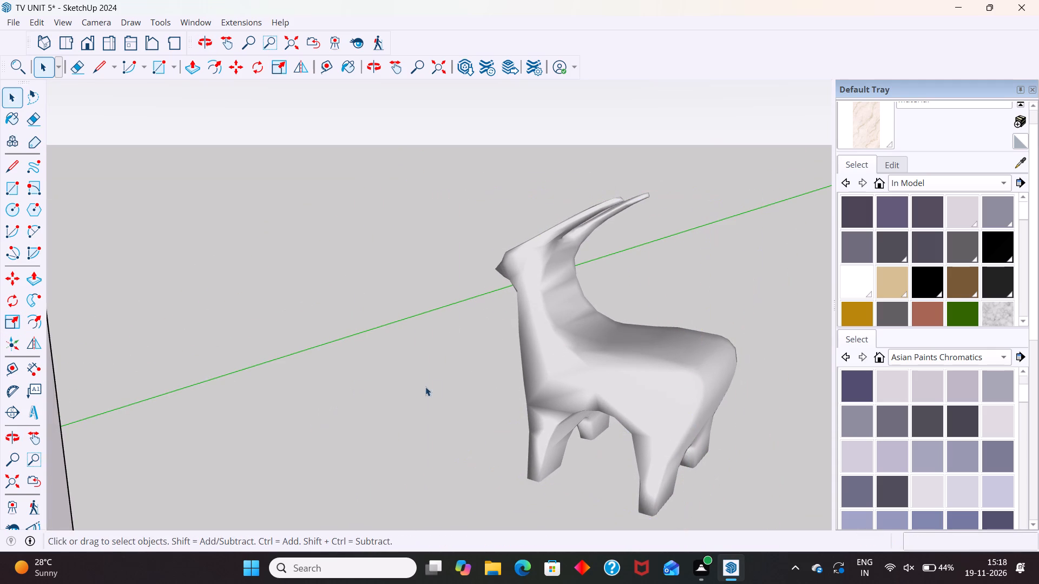
Delete the deer figurine standing beside the TV wall unit.
scroll(438, 392, down, 7)
middle_drag(468, 432, 615, 420)
click(588, 368)
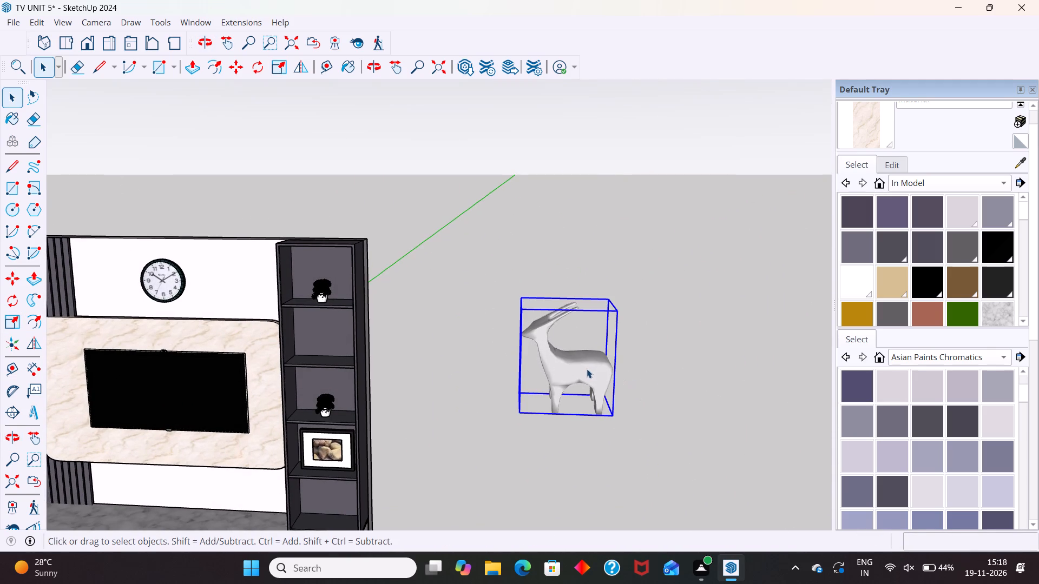
key(comma)
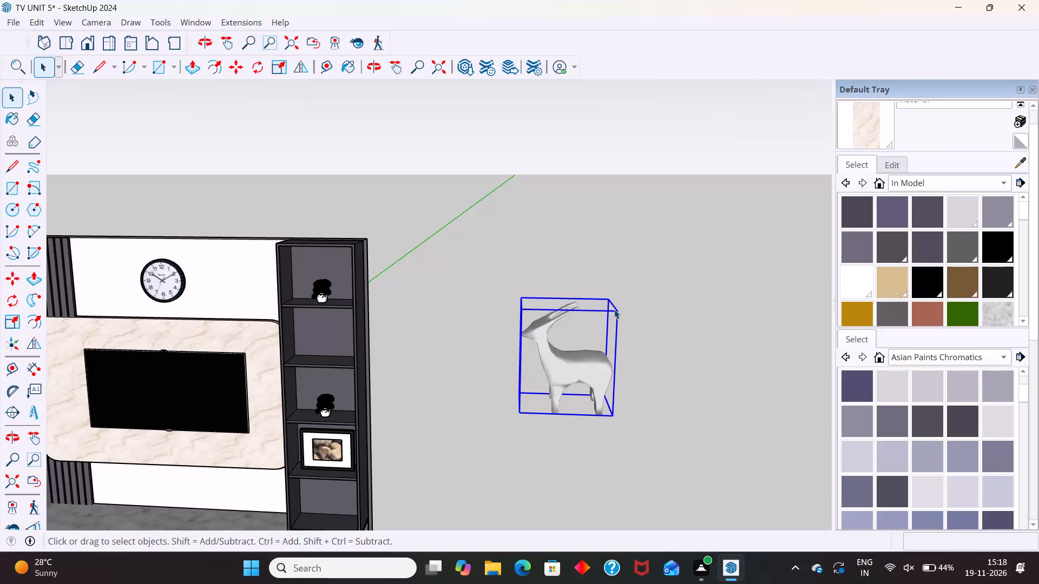
key(m)
click(614, 310)
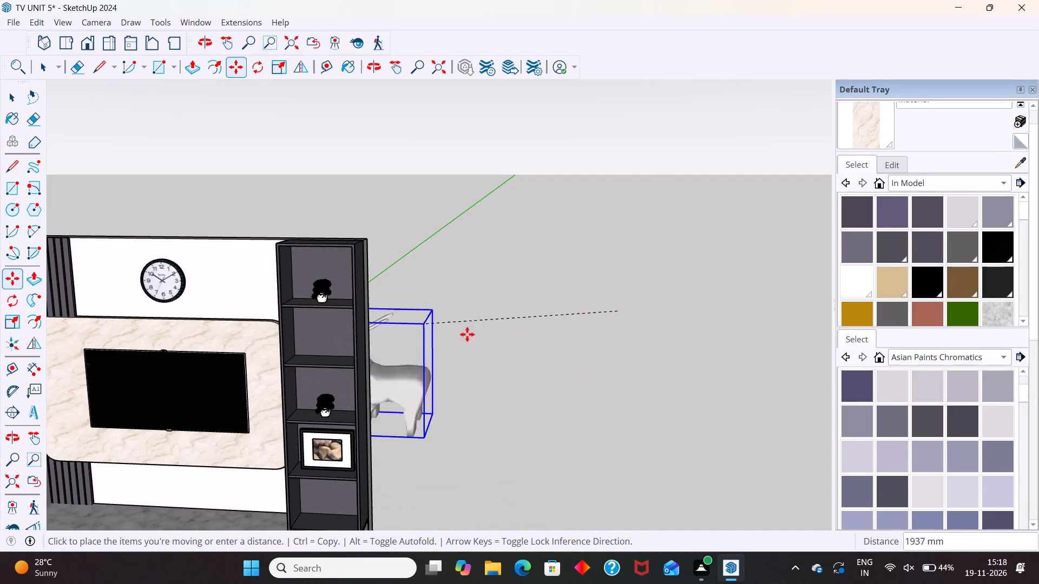
key(space)
key(Delete)
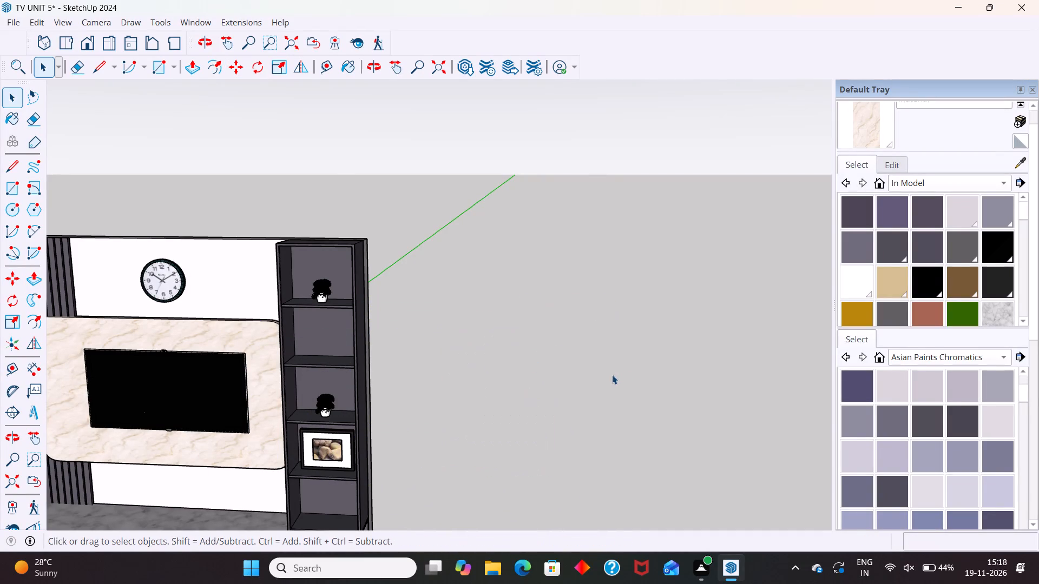
Browse the 3D Warehouse models for DECORATIVE ITEMS for another shelf decoration.
click(466, 64)
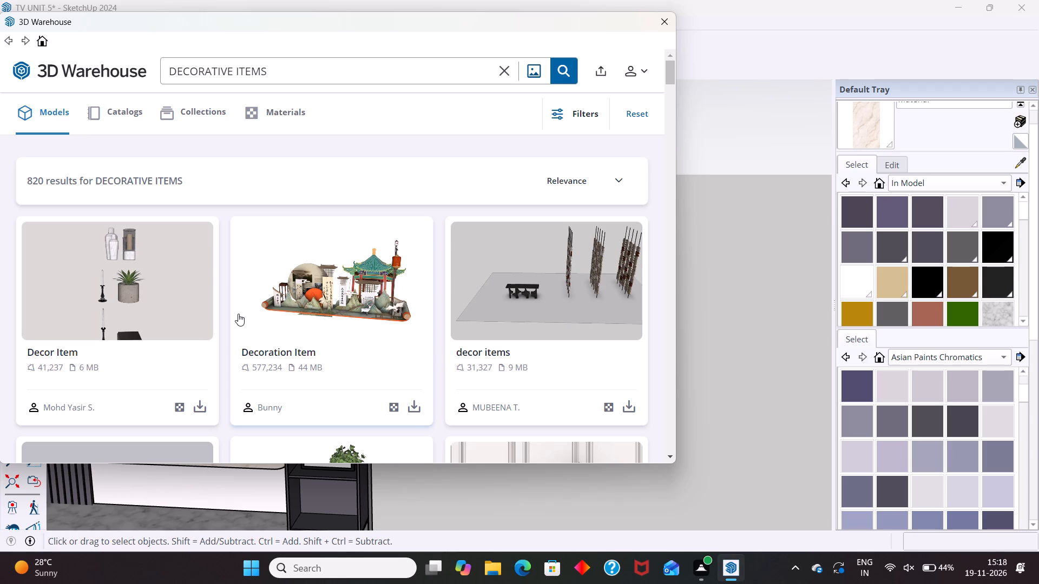
scroll(429, 248, down, 20)
scroll(432, 270, down, 11)
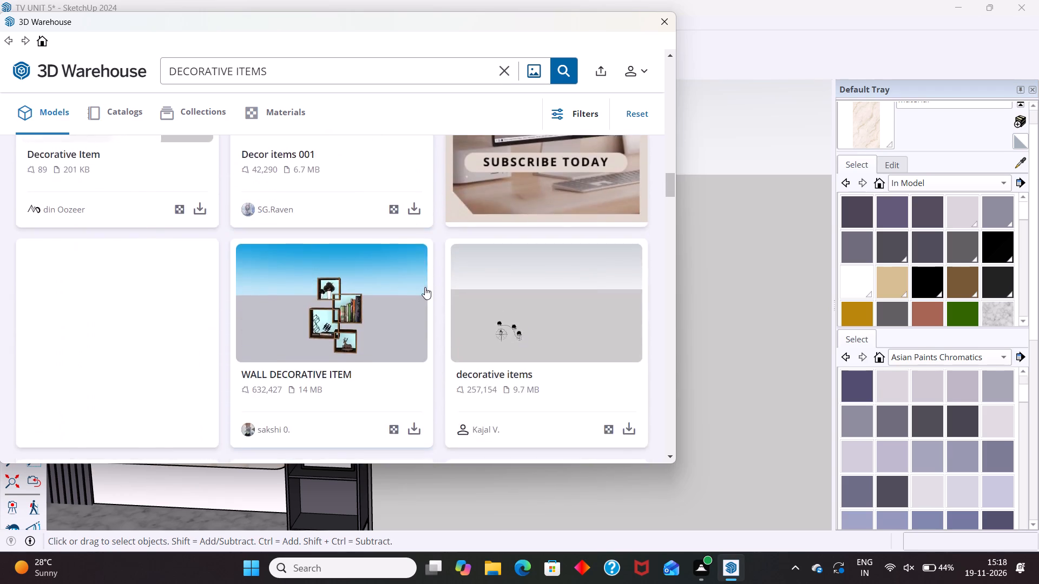
scroll(425, 287, down, 18)
scroll(431, 306, down, 5)
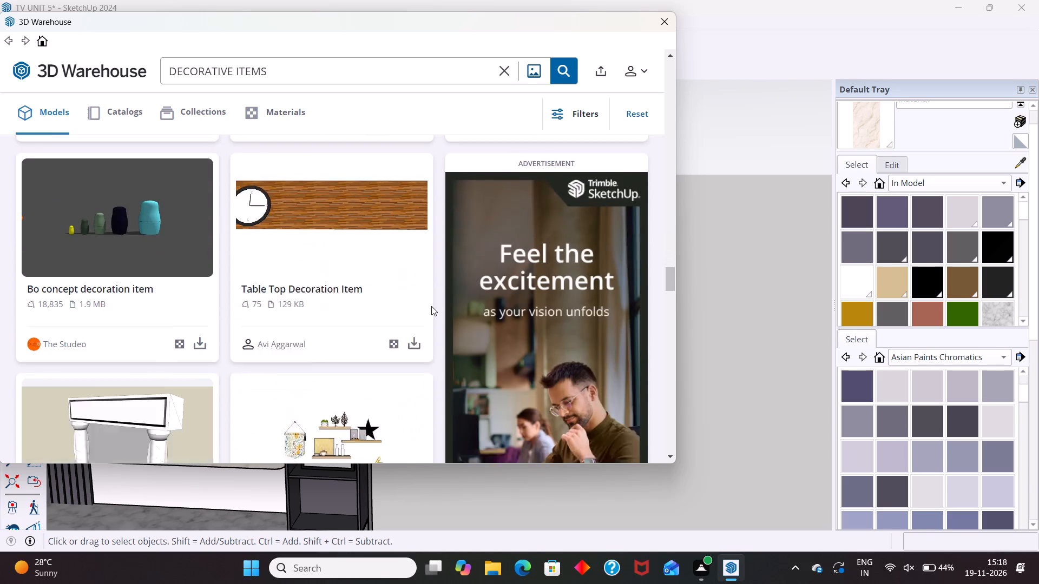
scroll(431, 306, down, 10)
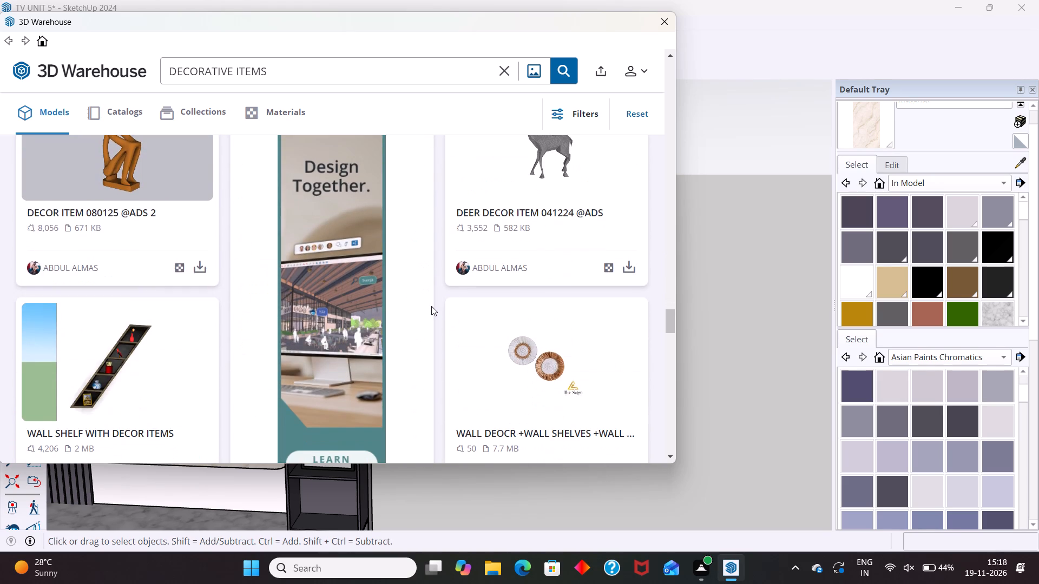
scroll(434, 296, down, 5)
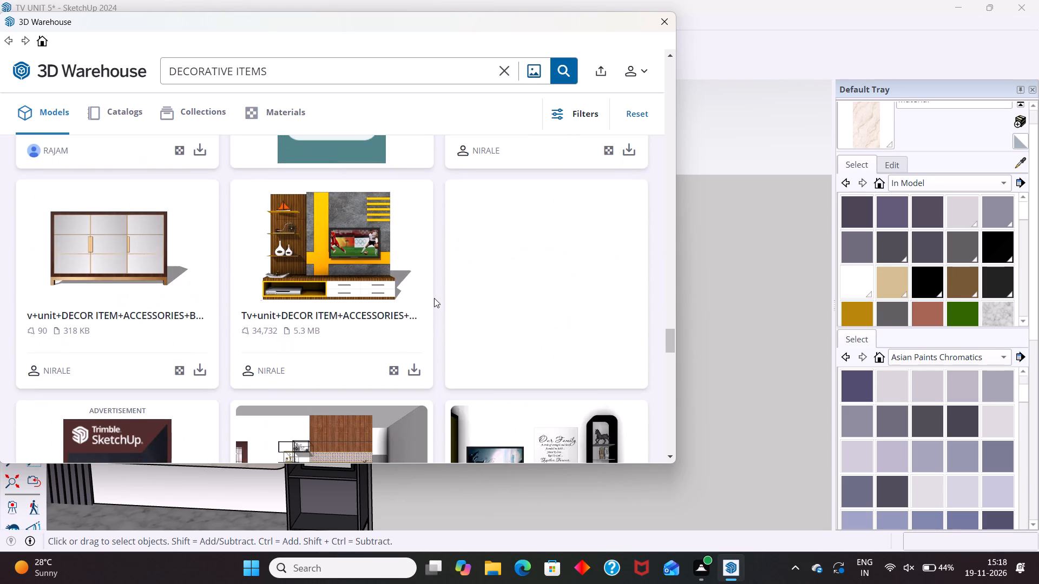
scroll(434, 298, down, 12)
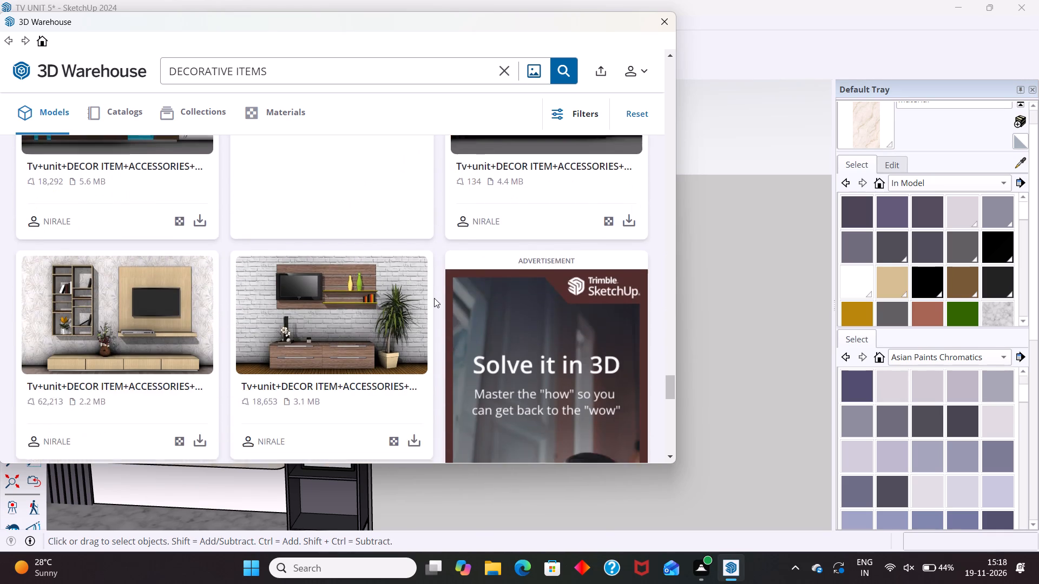
scroll(434, 298, down, 9)
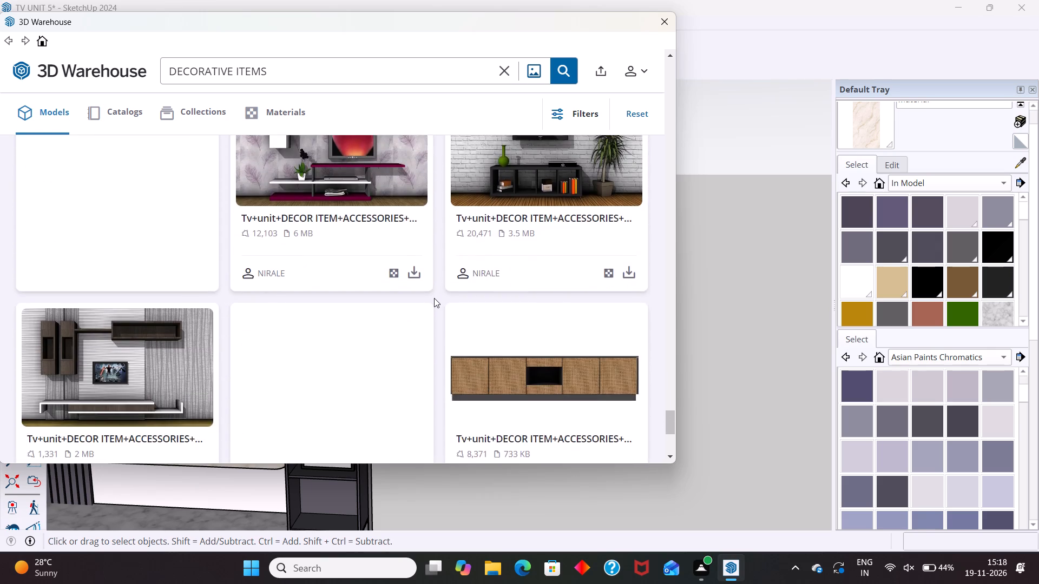
scroll(434, 298, down, 8)
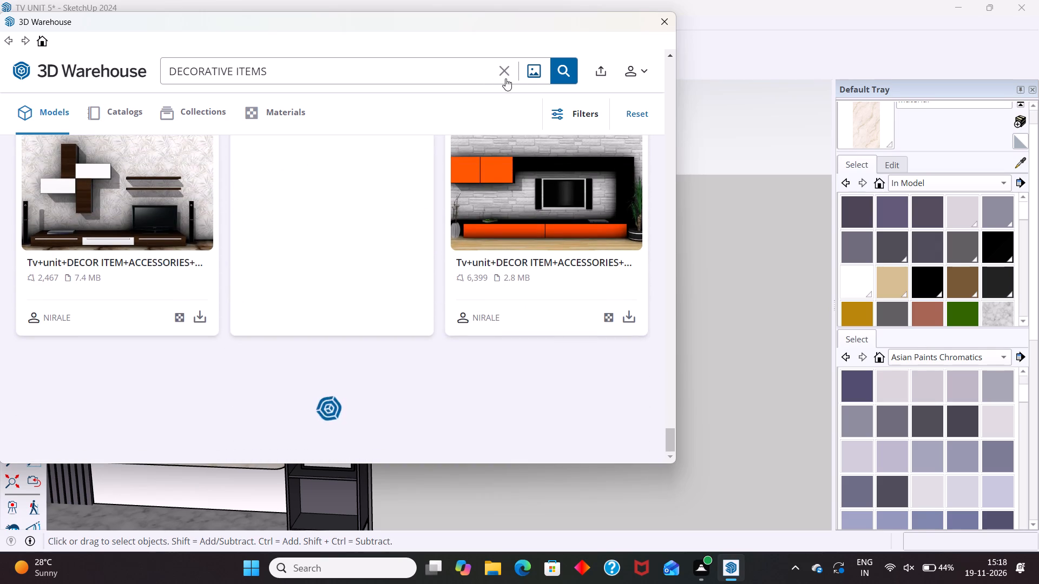
Search 3D Warehouse for TEDDY BEAR.
click(506, 77)
text(TEDDY BEAR)
key(Return)
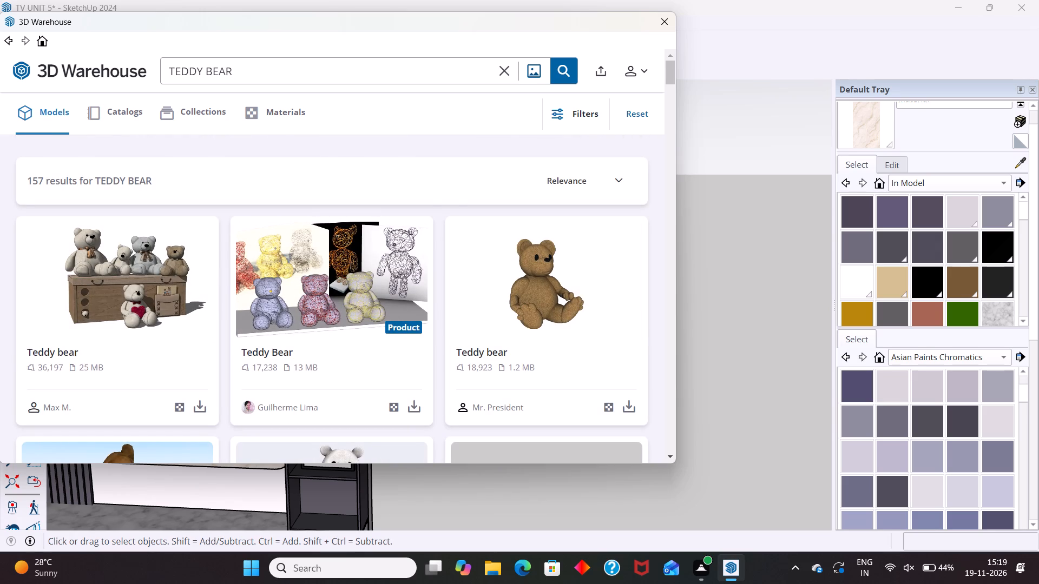
Look through the teddy bear models for one suited to the unit's open shelves.
scroll(339, 251, down, 4)
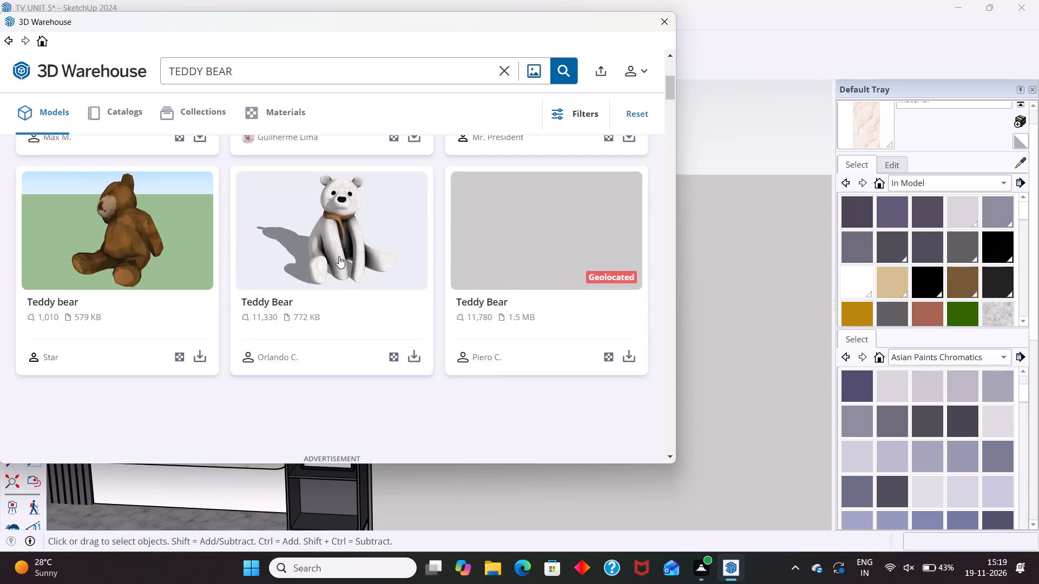
scroll(319, 272, down, 6)
scroll(315, 289, up, 2)
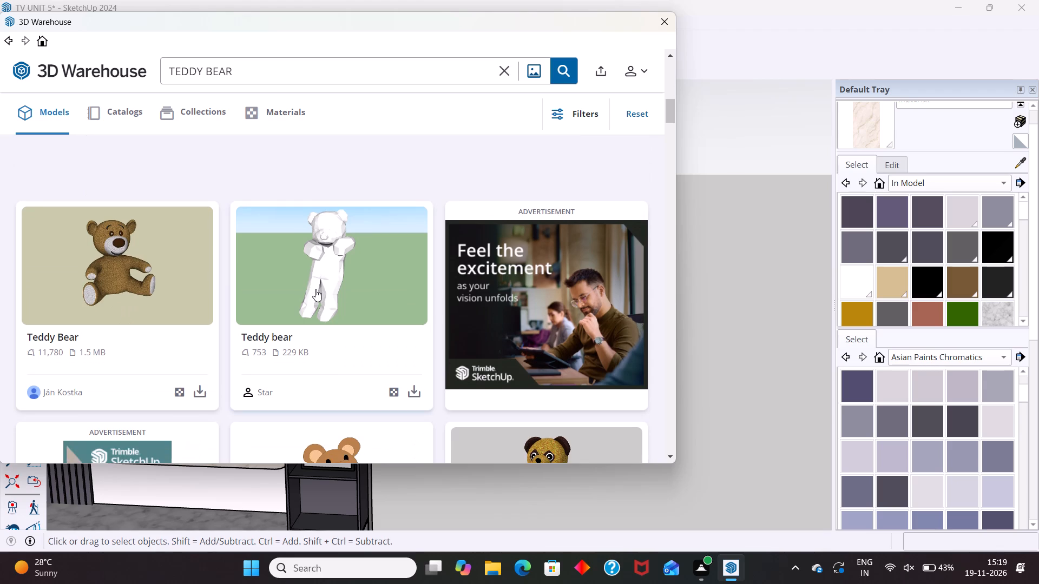
scroll(315, 289, up, 4)
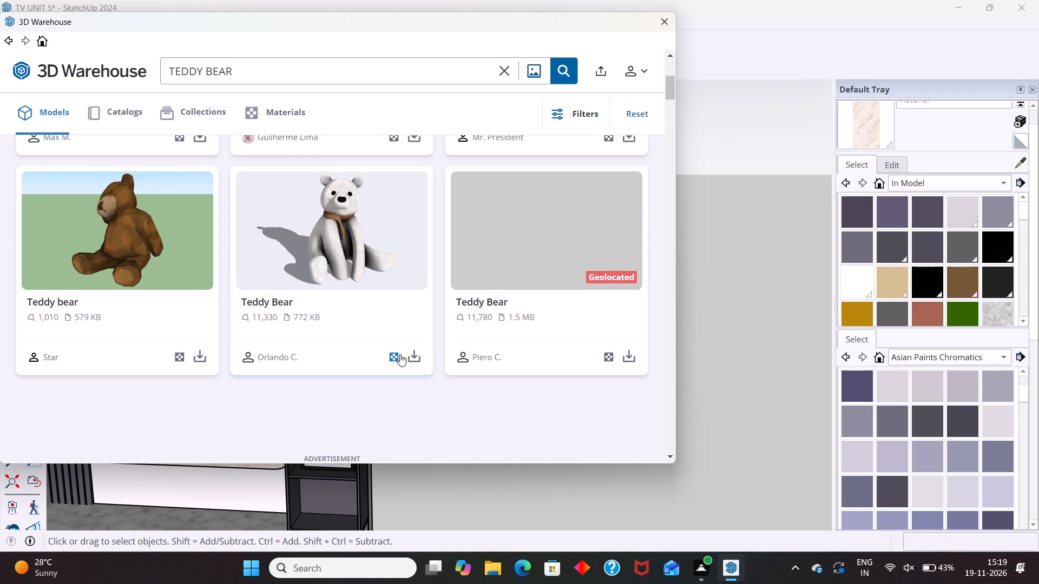
scroll(419, 364, down, 9)
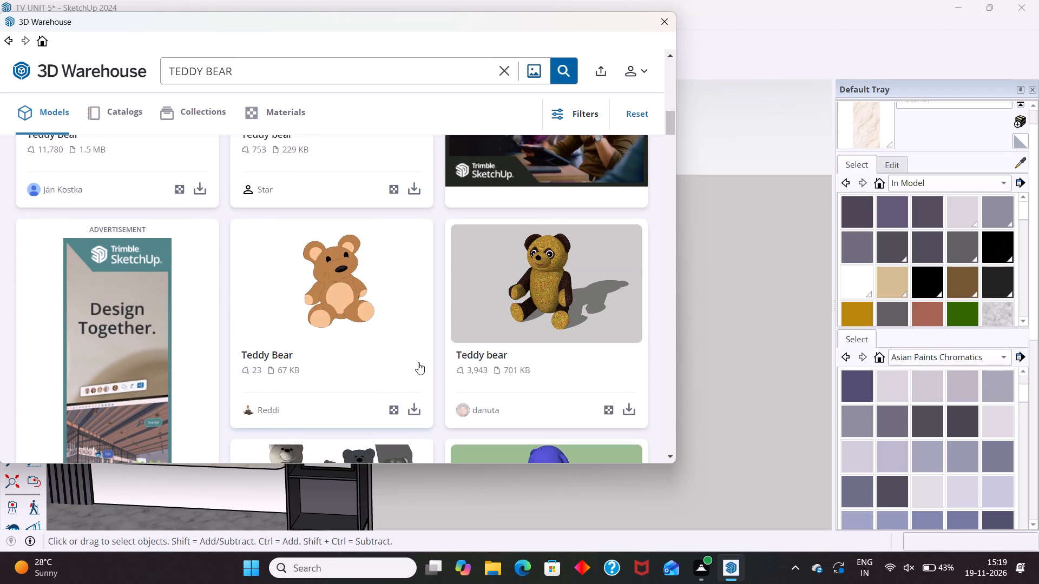
scroll(418, 362, down, 5)
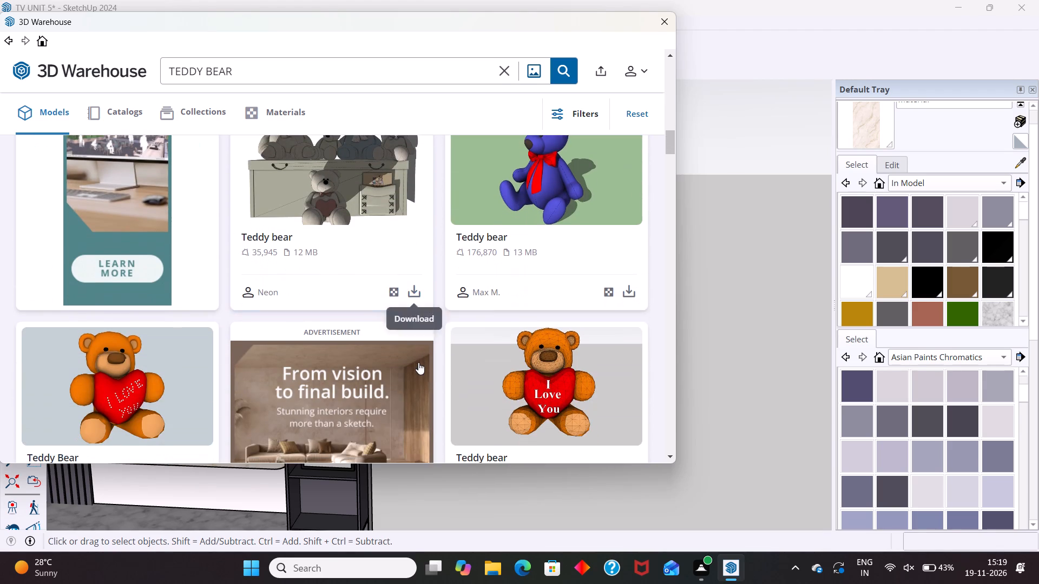
scroll(418, 361, down, 10)
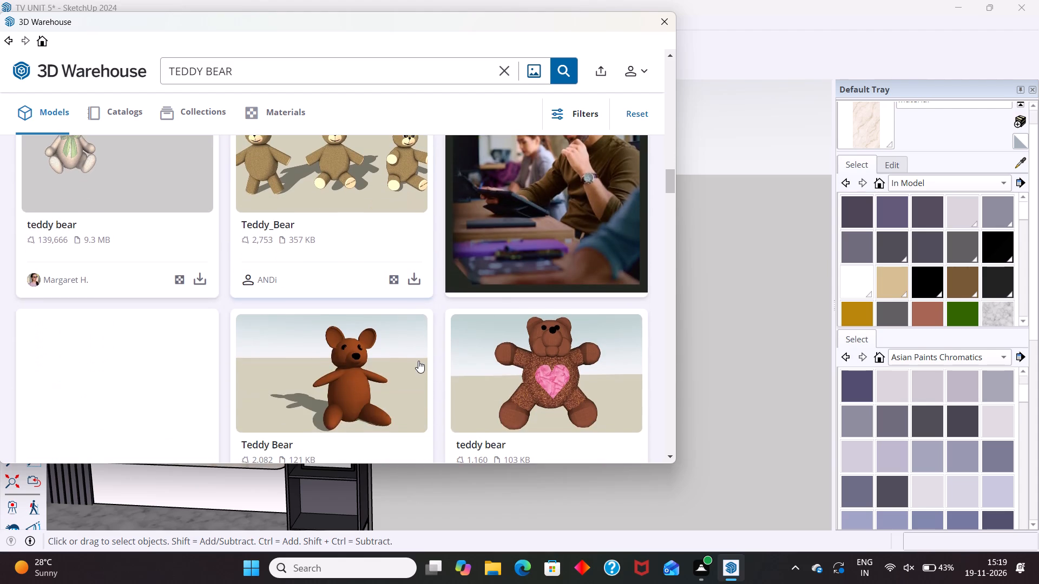
scroll(418, 361, down, 6)
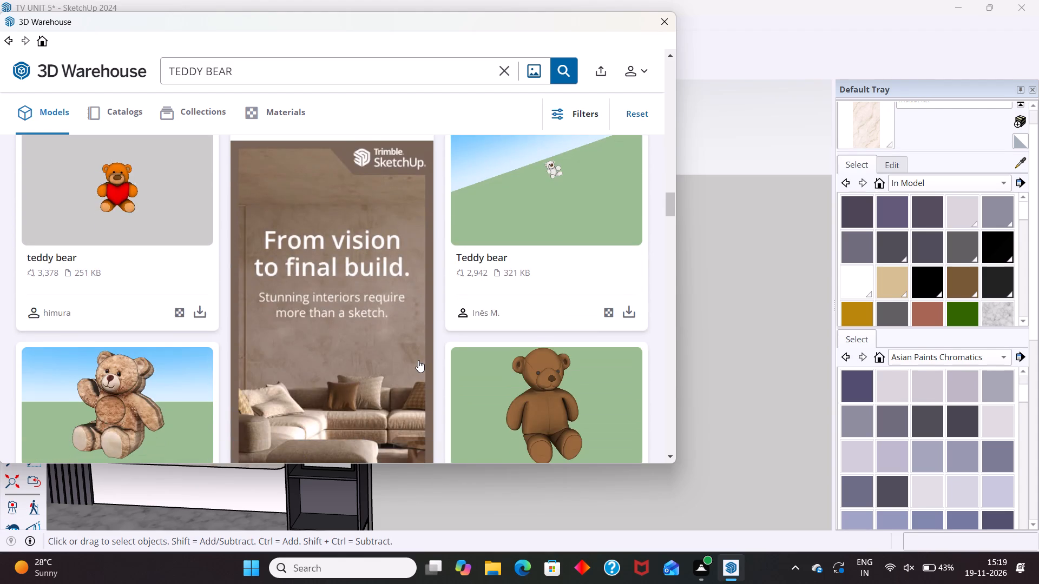
scroll(418, 360, down, 4)
scroll(418, 360, up, 2)
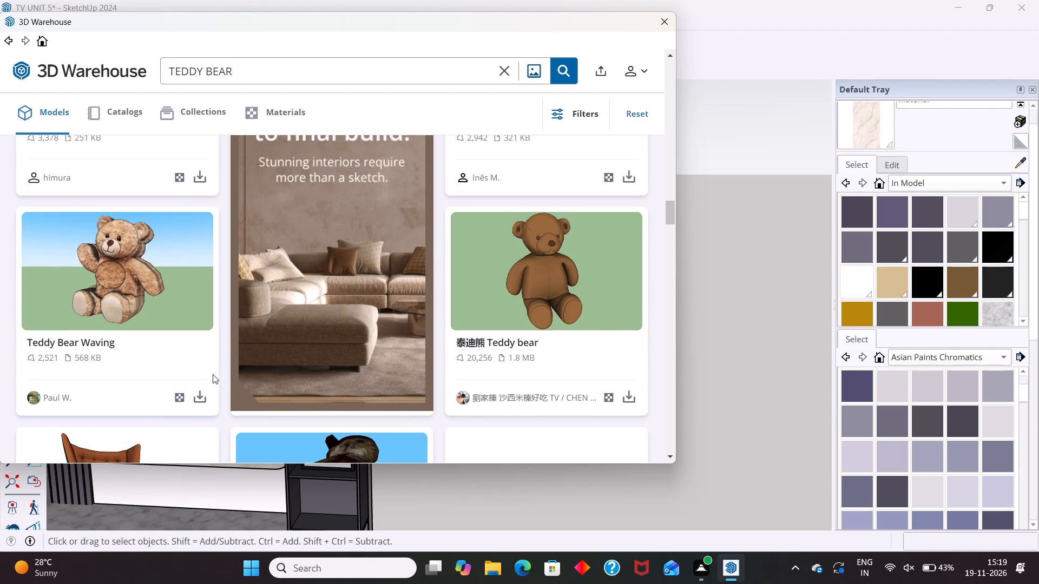
scroll(243, 358, down, 11)
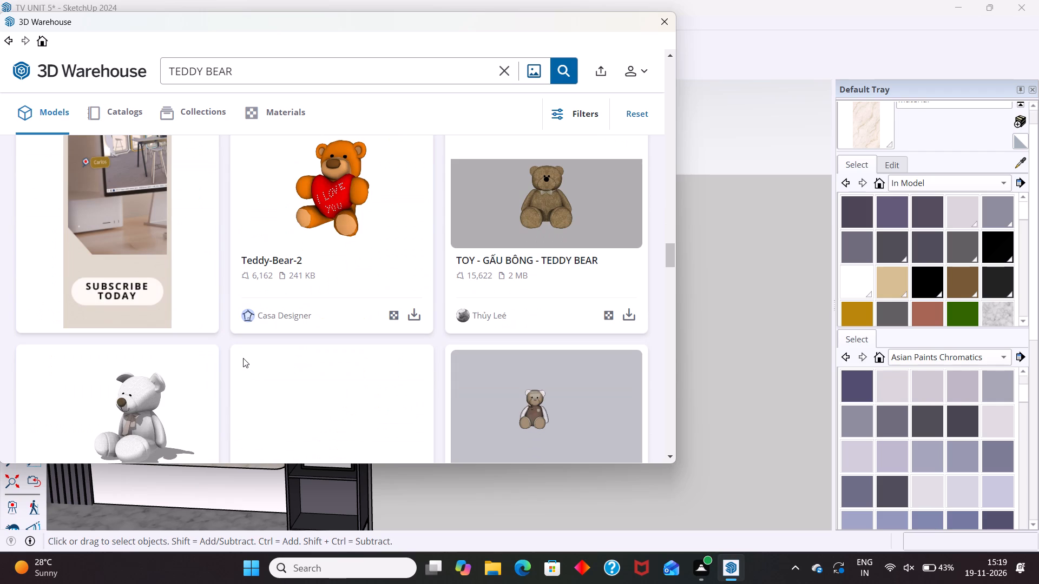
scroll(546, 302, down, 3)
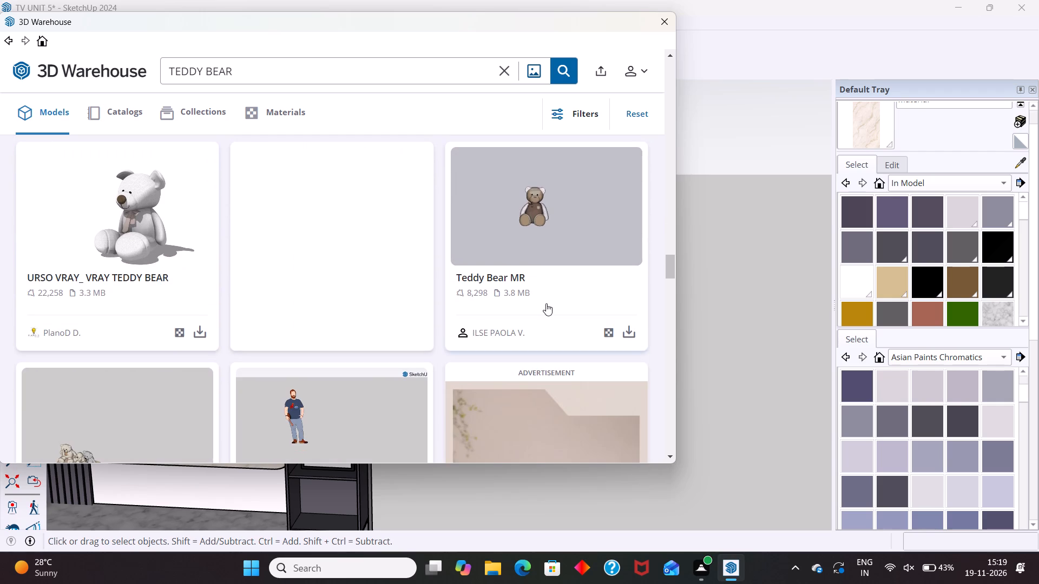
scroll(546, 303, down, 4)
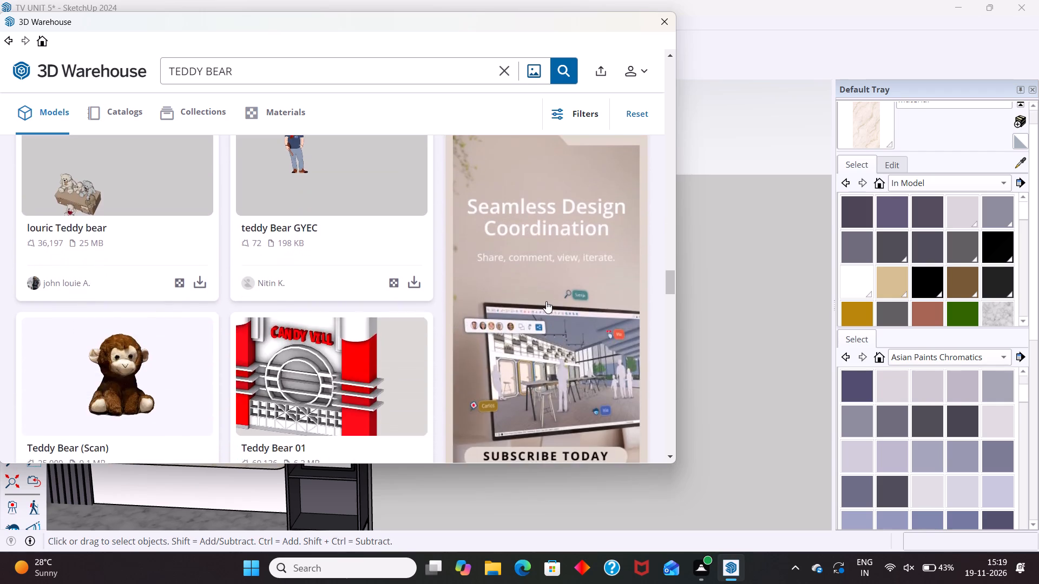
scroll(547, 301, down, 5)
scroll(544, 300, up, 4)
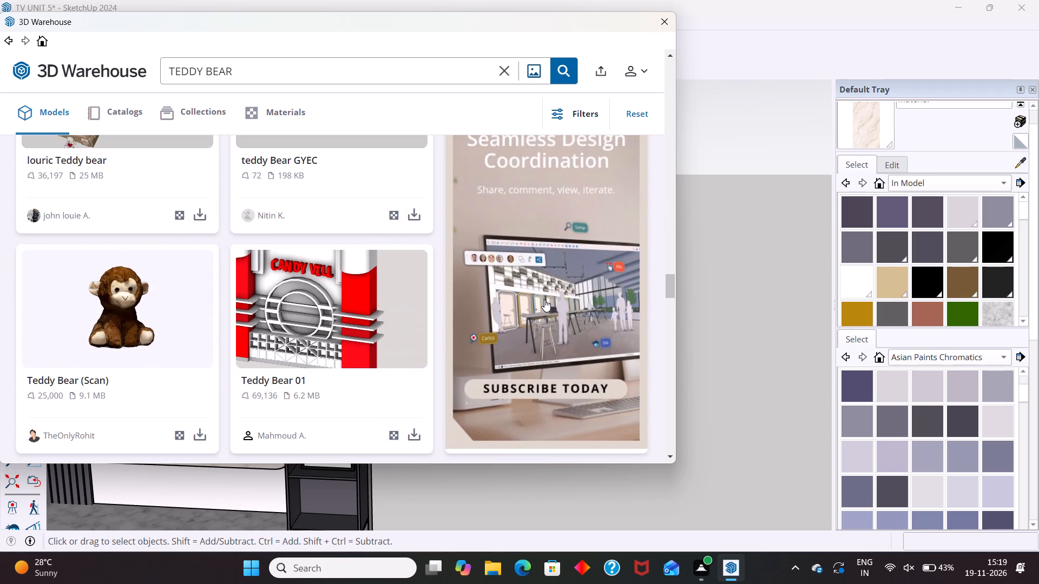
scroll(544, 300, down, 15)
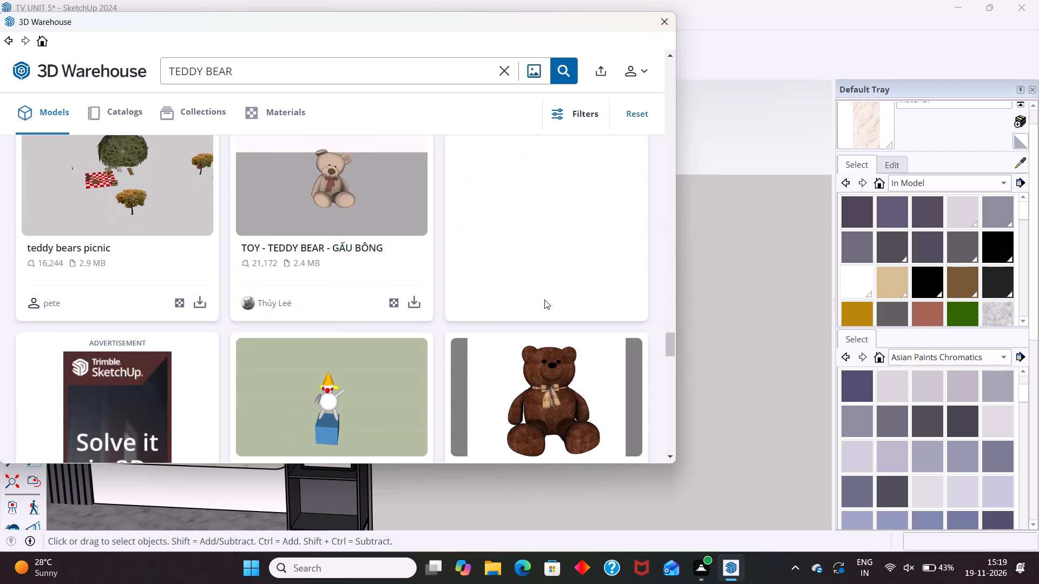
scroll(544, 300, down, 3)
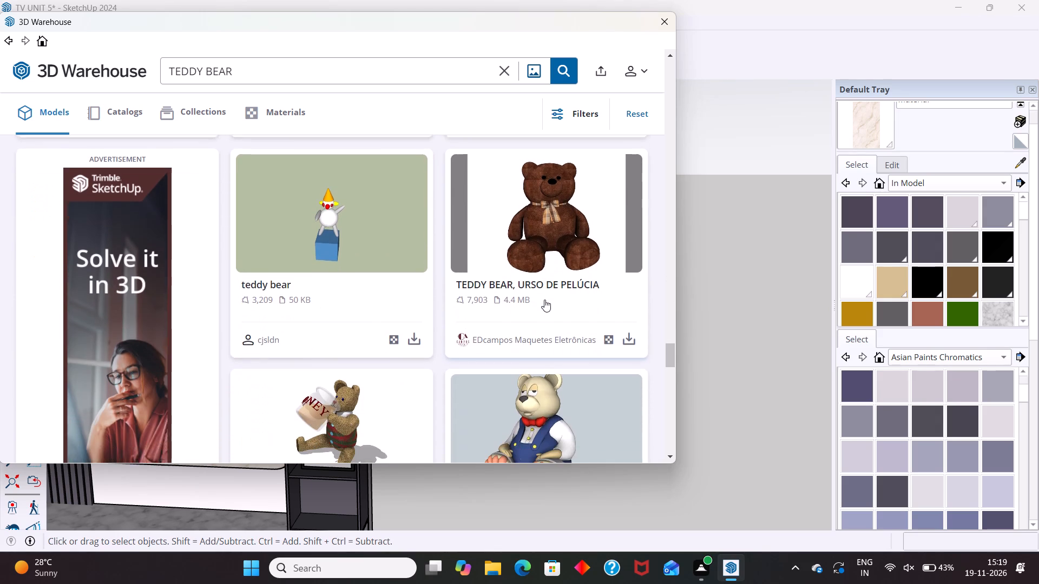
scroll(544, 298, down, 14)
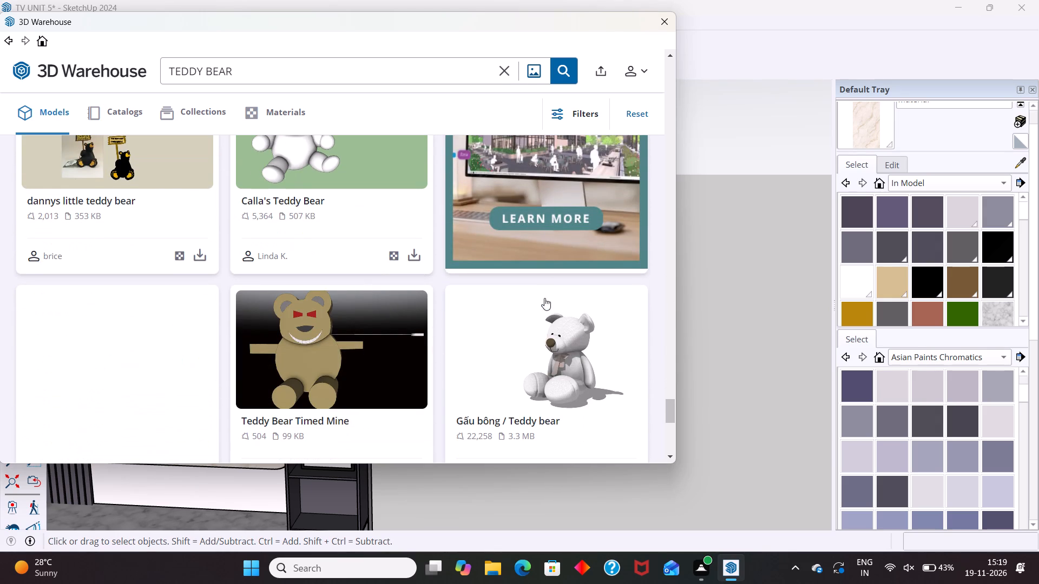
scroll(544, 298, up, 18)
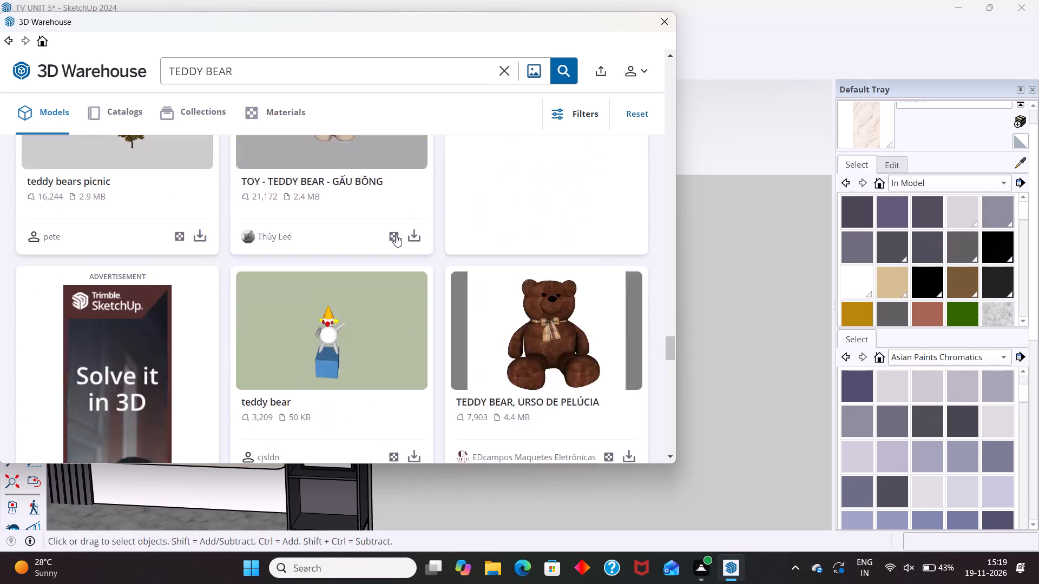
scroll(396, 235, up, 18)
scroll(394, 237, up, 6)
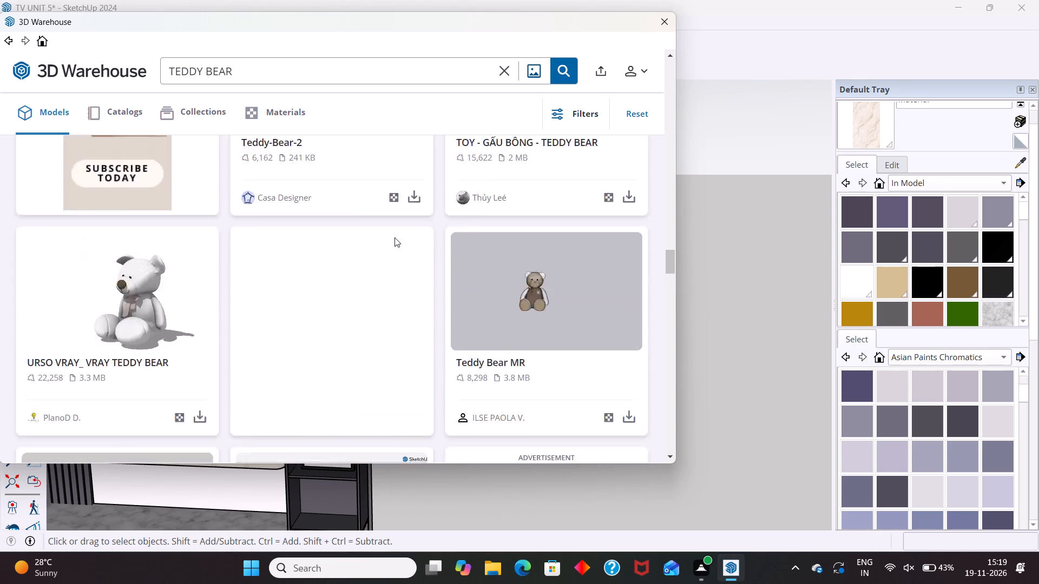
scroll(394, 237, up, 13)
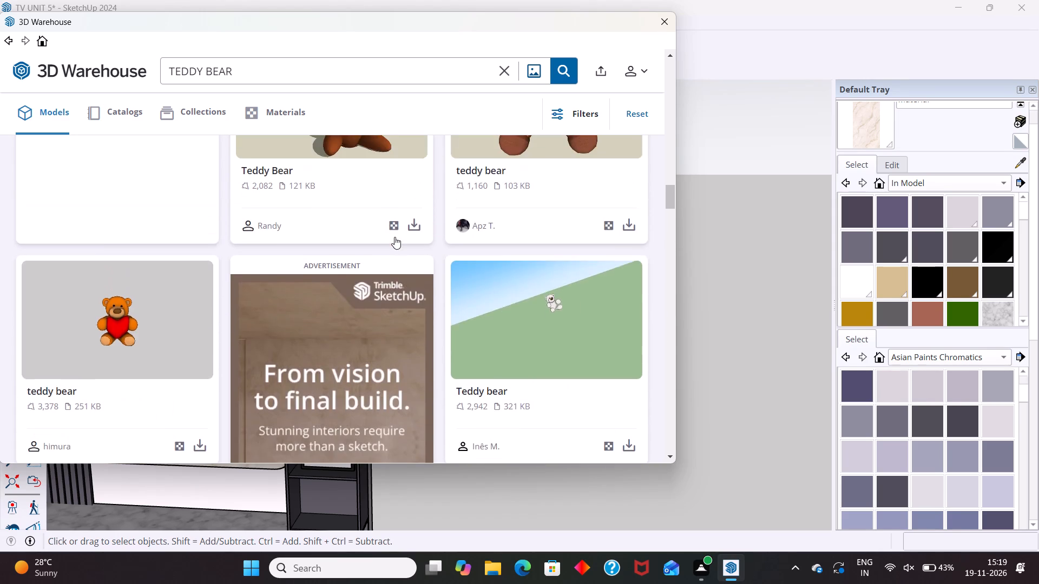
scroll(394, 237, up, 9)
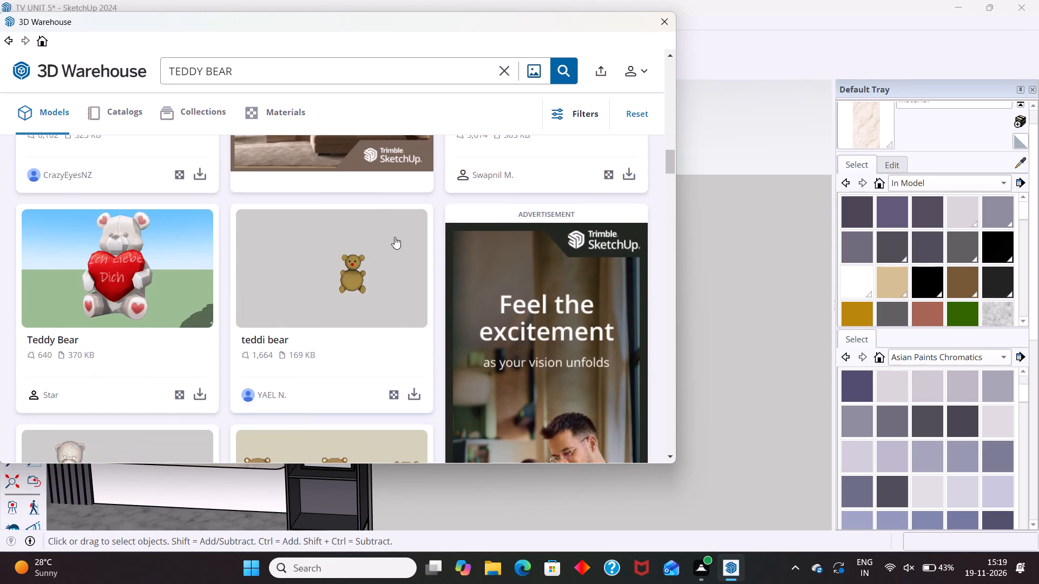
scroll(394, 237, up, 16)
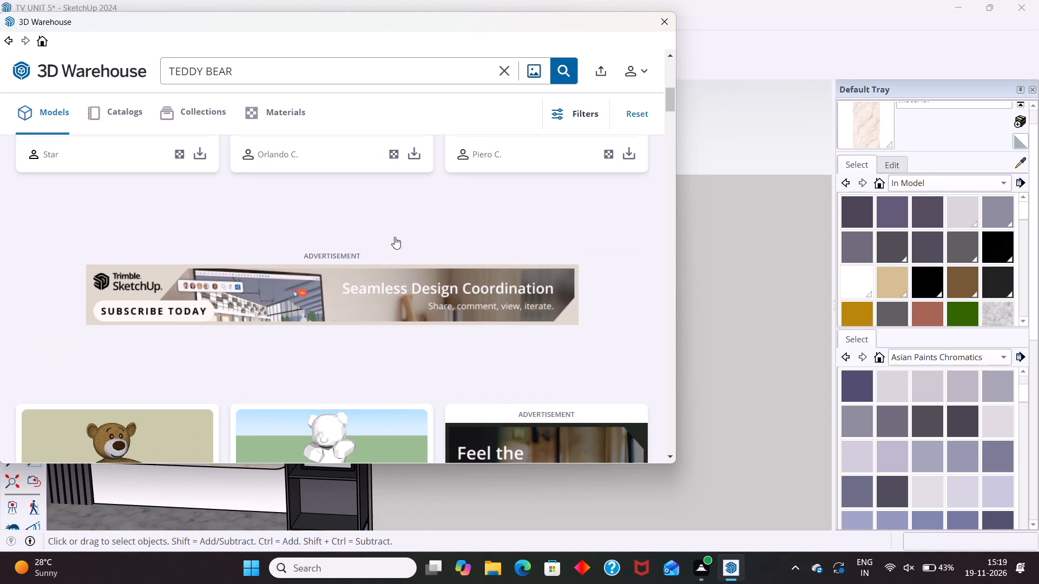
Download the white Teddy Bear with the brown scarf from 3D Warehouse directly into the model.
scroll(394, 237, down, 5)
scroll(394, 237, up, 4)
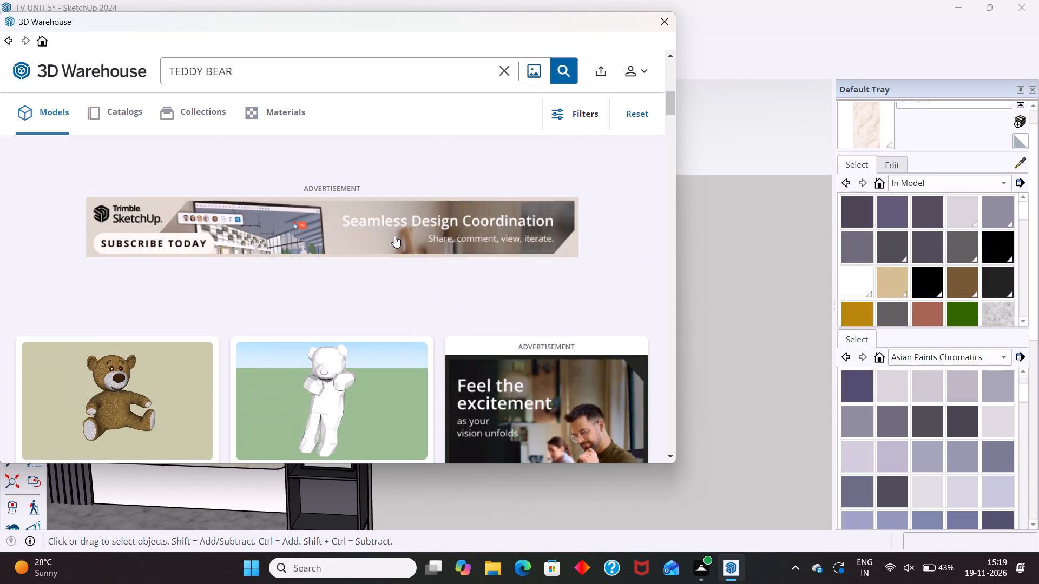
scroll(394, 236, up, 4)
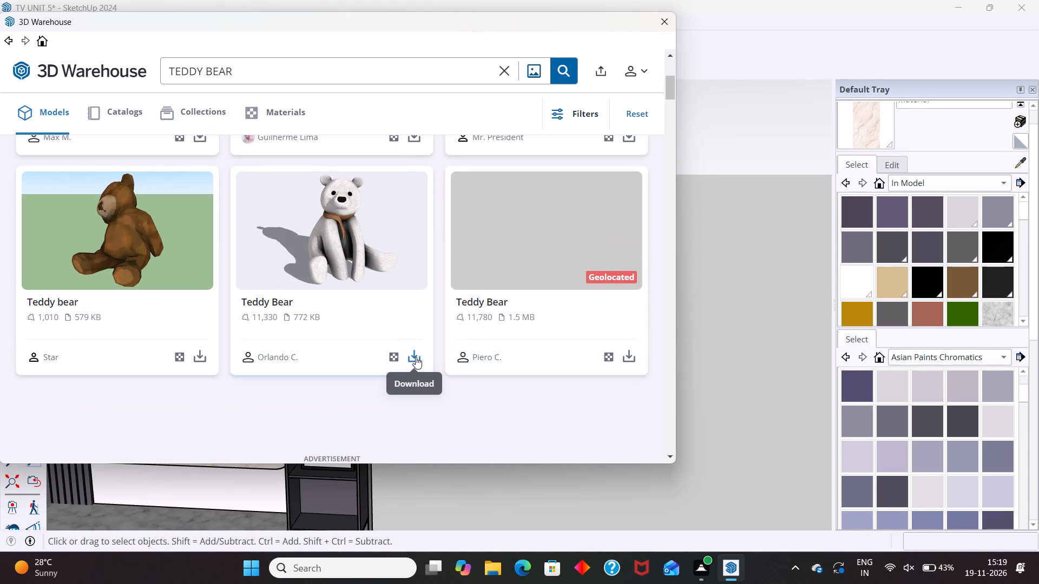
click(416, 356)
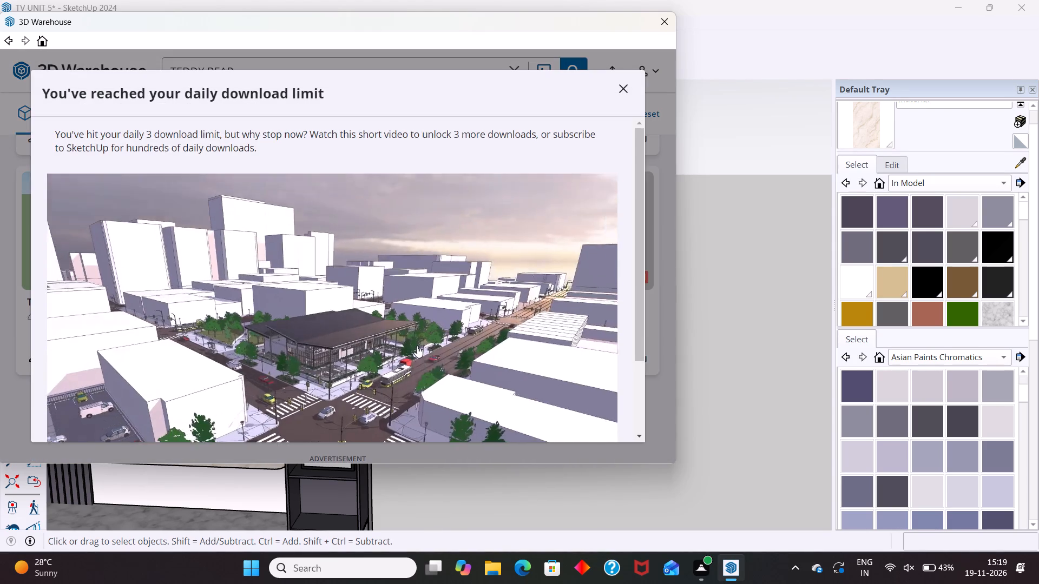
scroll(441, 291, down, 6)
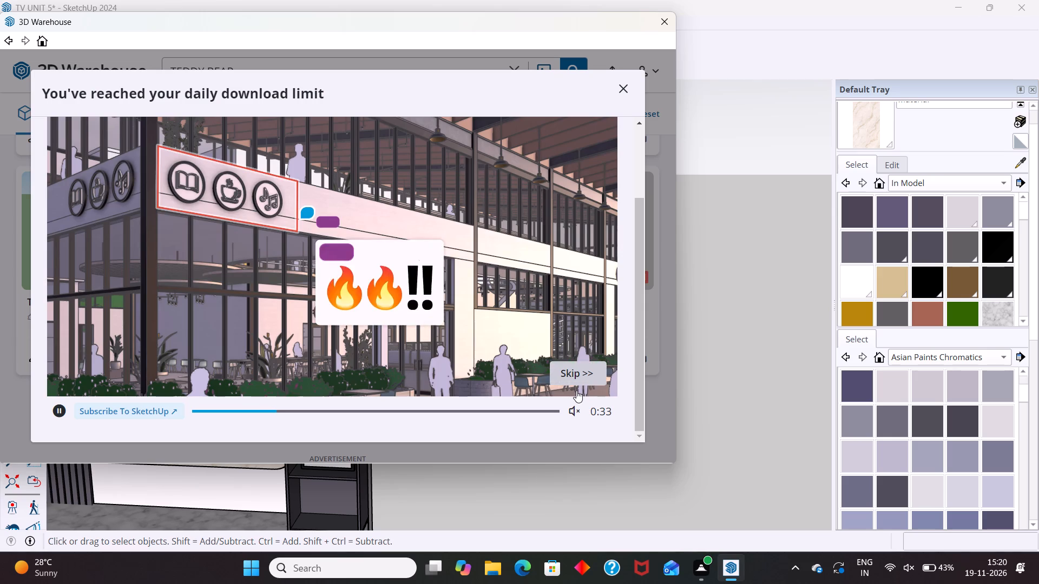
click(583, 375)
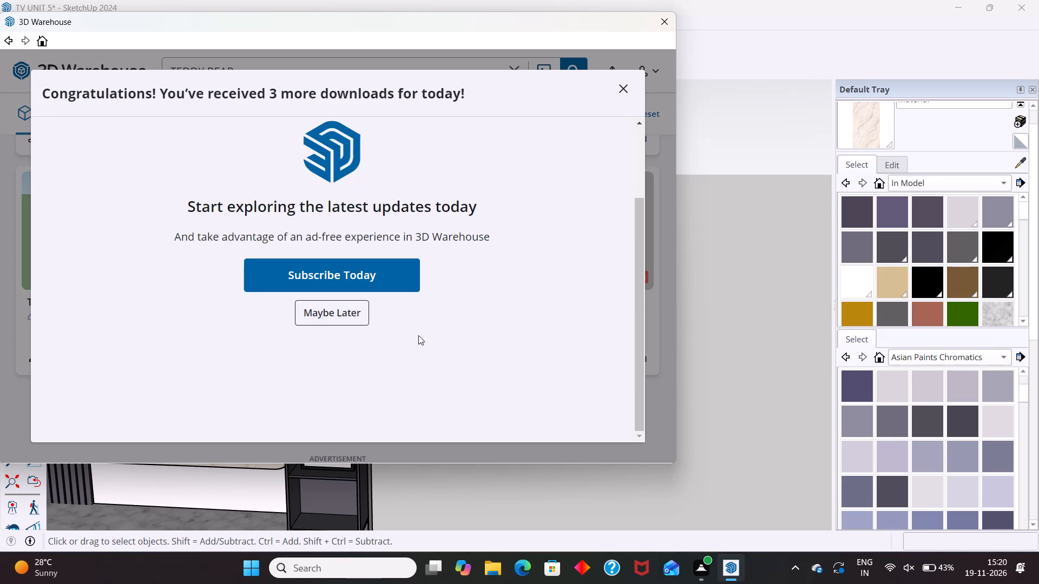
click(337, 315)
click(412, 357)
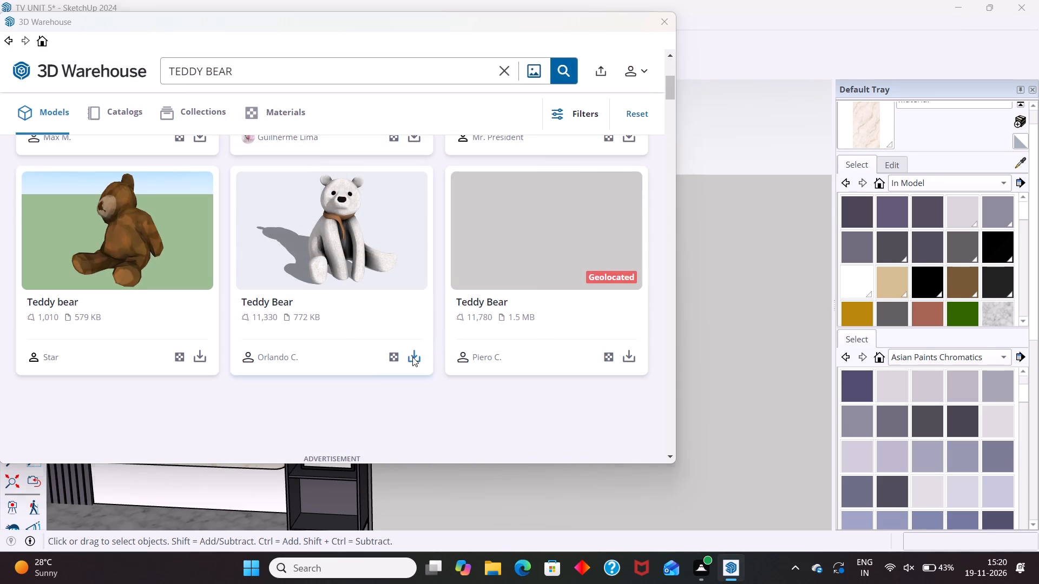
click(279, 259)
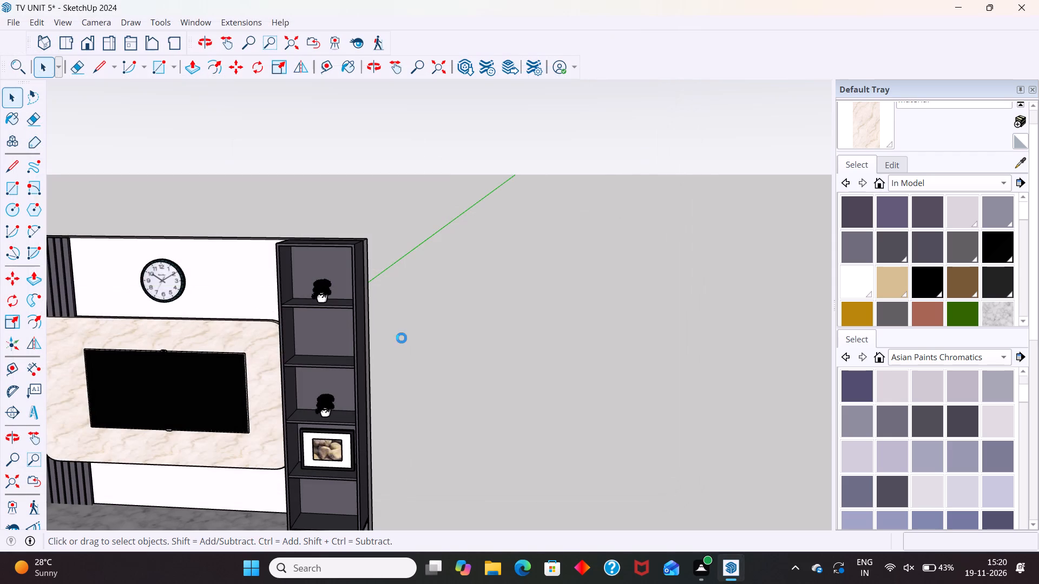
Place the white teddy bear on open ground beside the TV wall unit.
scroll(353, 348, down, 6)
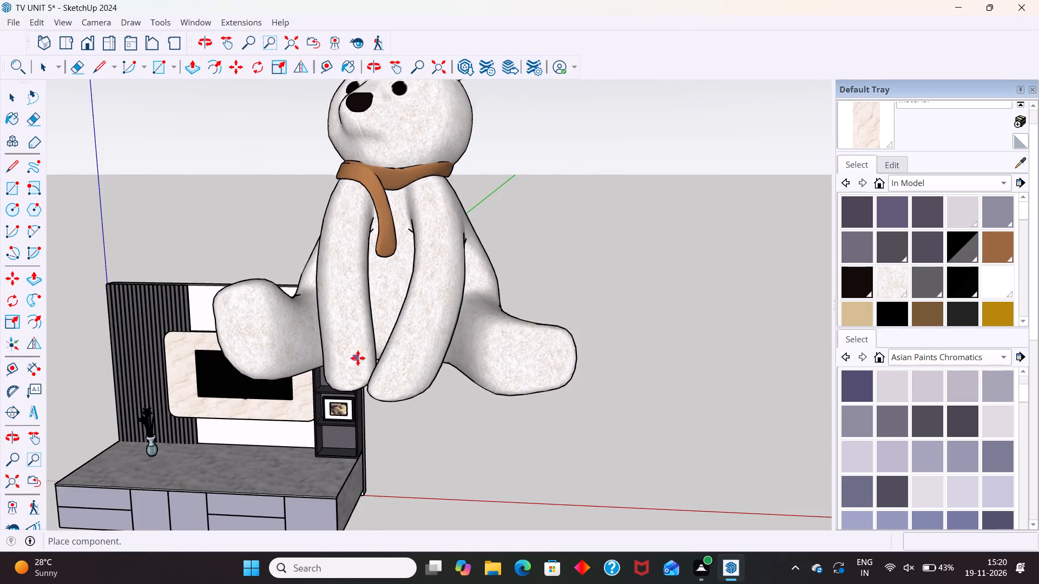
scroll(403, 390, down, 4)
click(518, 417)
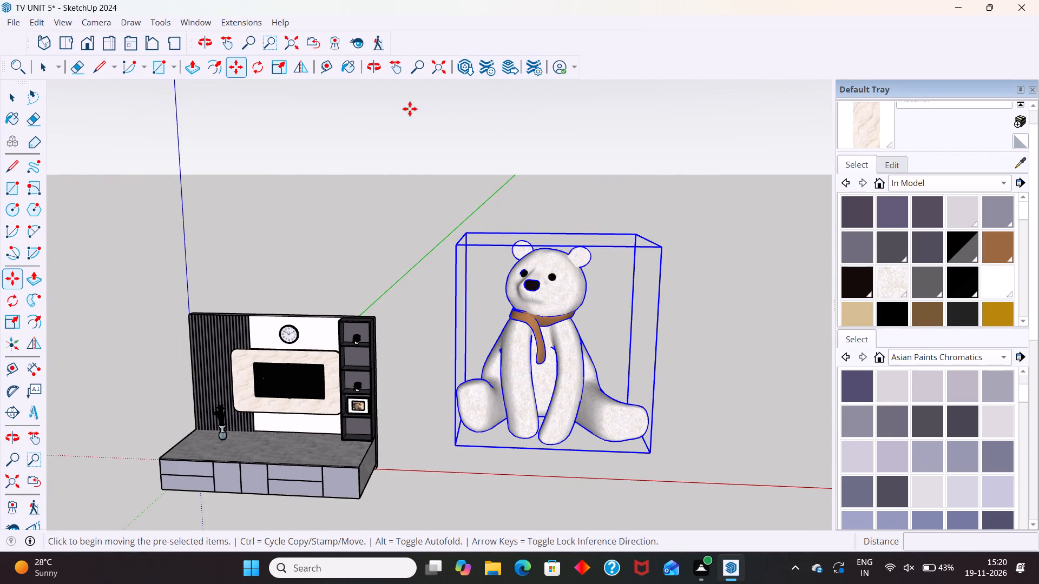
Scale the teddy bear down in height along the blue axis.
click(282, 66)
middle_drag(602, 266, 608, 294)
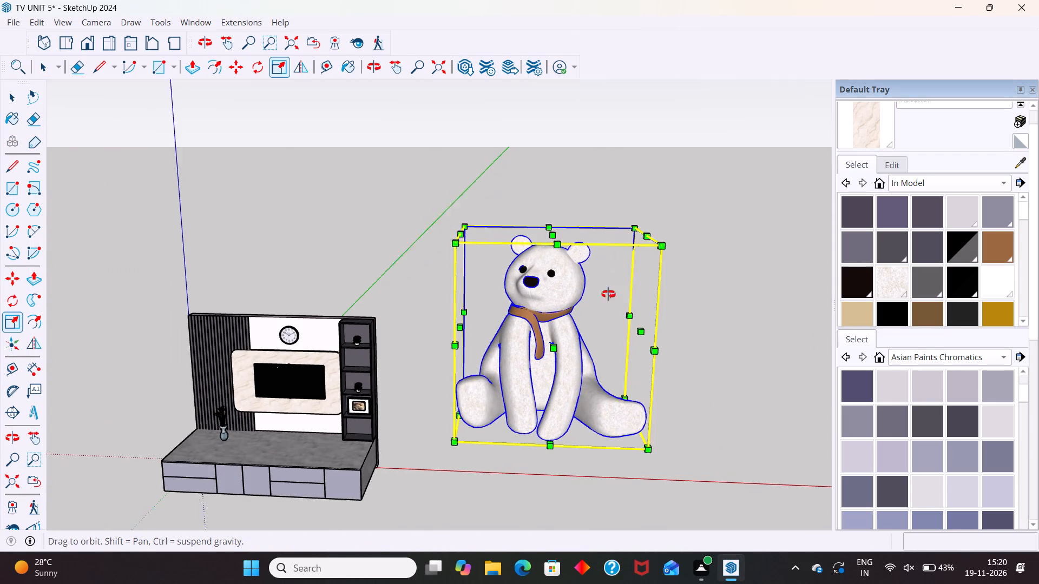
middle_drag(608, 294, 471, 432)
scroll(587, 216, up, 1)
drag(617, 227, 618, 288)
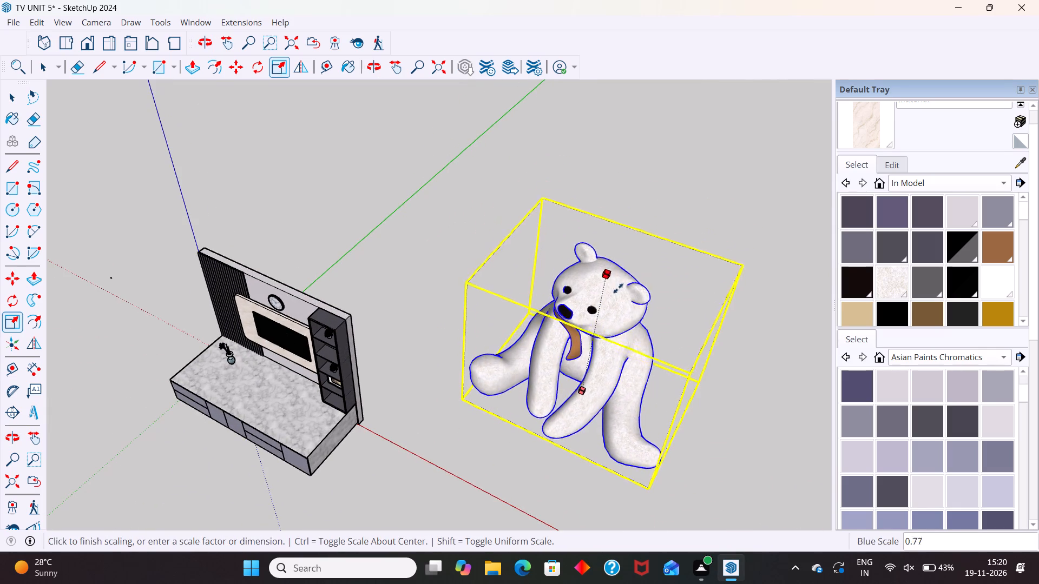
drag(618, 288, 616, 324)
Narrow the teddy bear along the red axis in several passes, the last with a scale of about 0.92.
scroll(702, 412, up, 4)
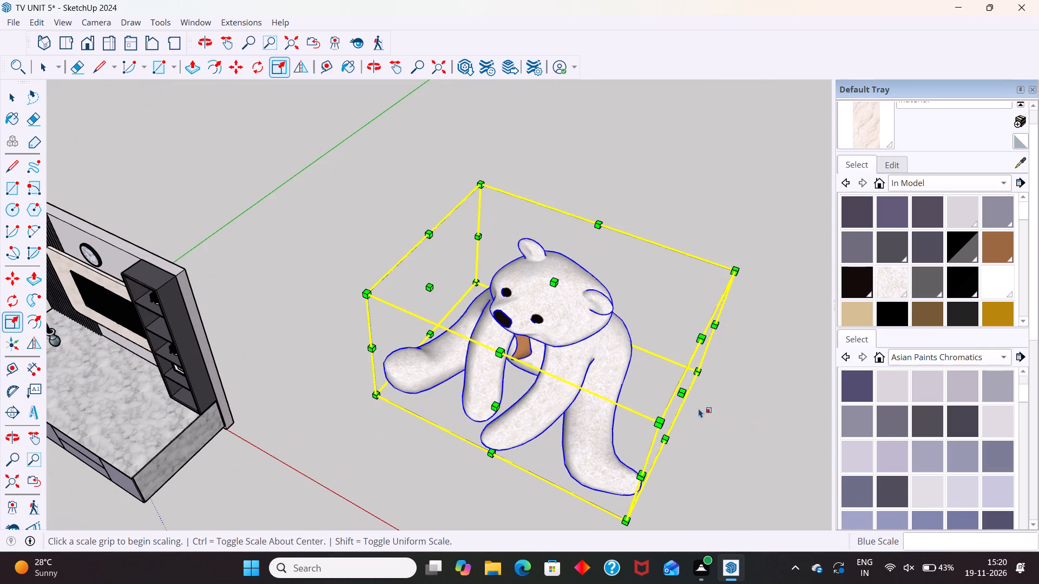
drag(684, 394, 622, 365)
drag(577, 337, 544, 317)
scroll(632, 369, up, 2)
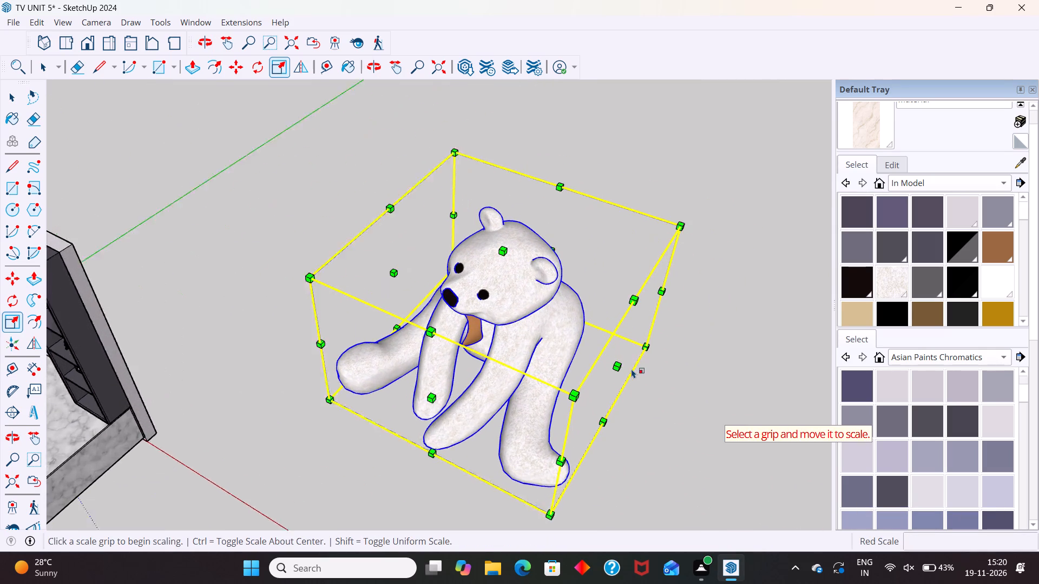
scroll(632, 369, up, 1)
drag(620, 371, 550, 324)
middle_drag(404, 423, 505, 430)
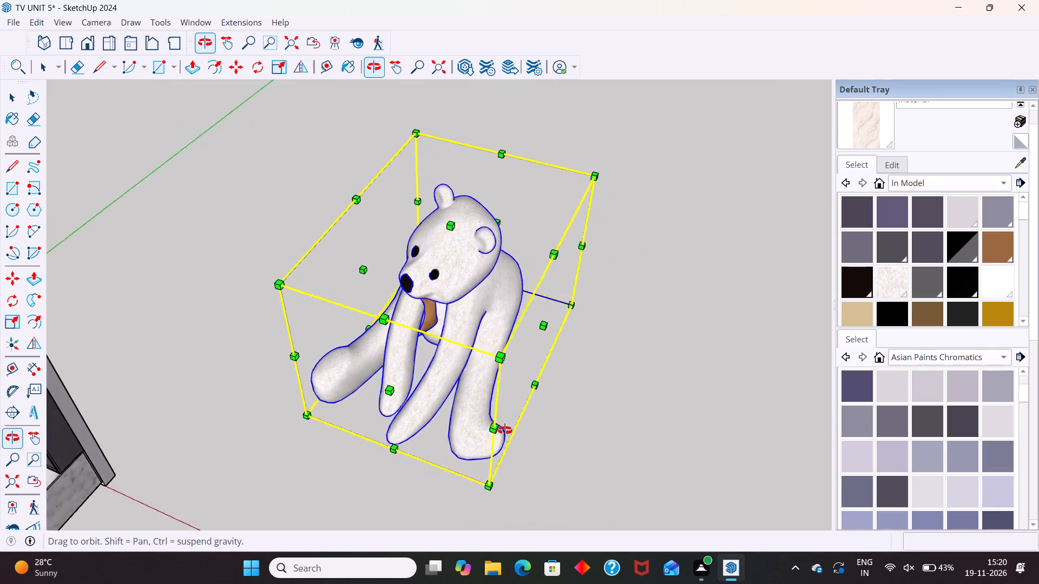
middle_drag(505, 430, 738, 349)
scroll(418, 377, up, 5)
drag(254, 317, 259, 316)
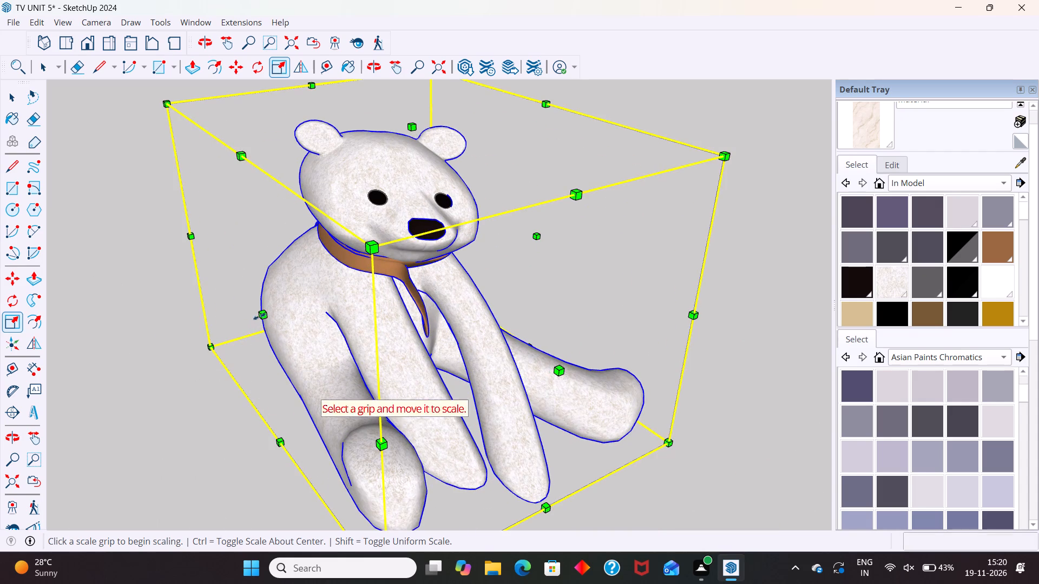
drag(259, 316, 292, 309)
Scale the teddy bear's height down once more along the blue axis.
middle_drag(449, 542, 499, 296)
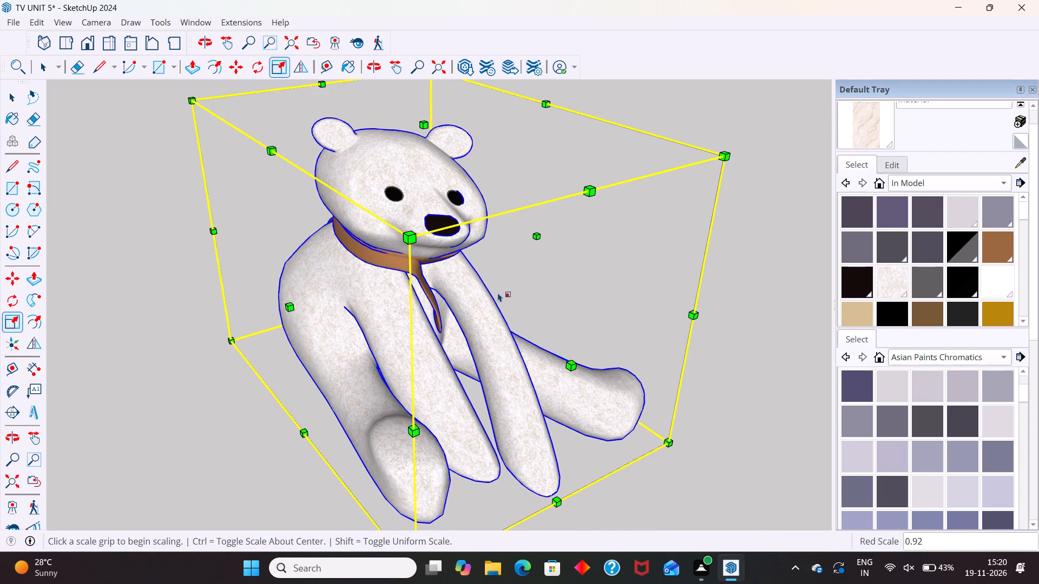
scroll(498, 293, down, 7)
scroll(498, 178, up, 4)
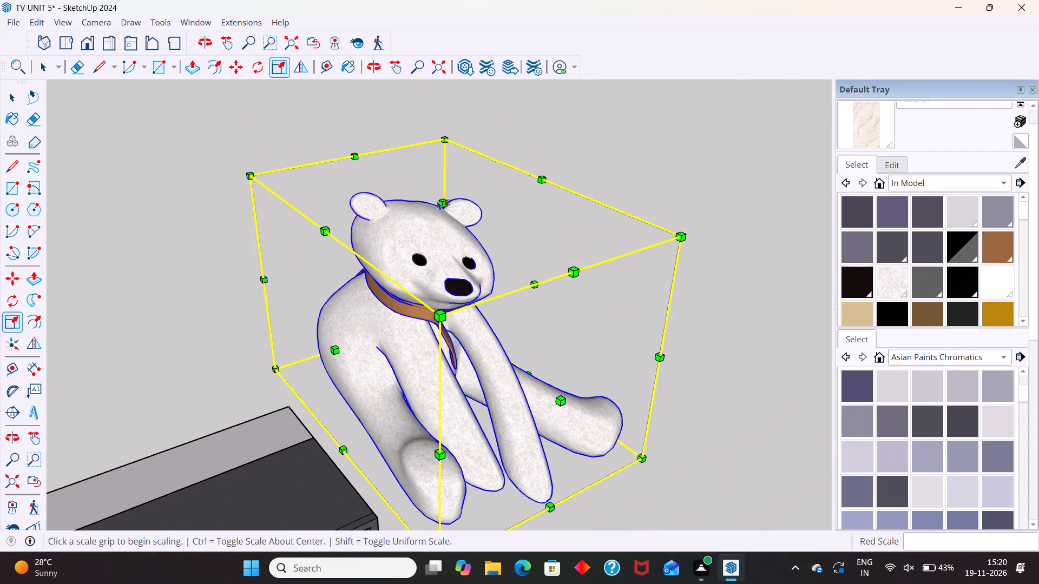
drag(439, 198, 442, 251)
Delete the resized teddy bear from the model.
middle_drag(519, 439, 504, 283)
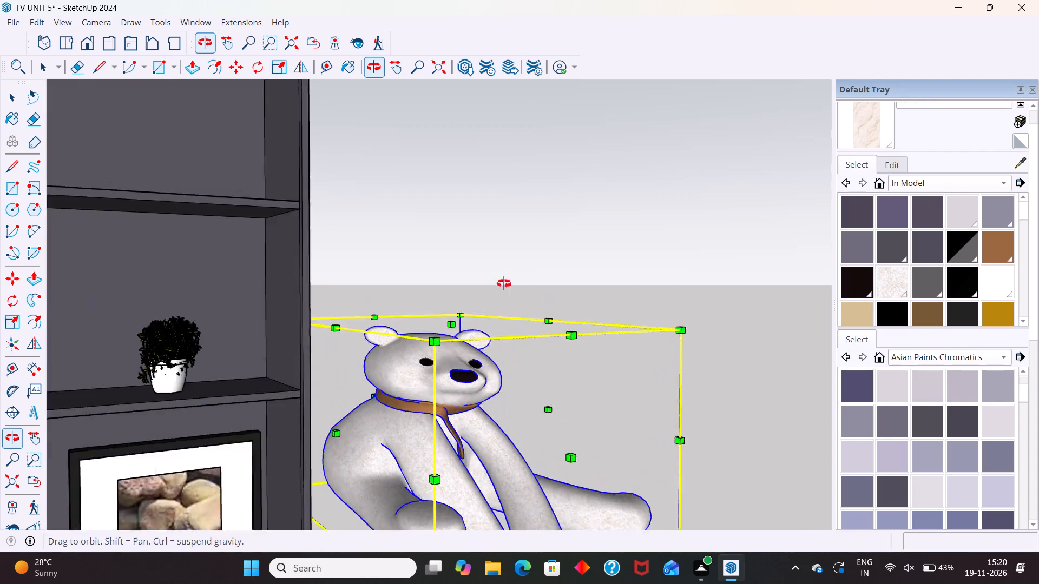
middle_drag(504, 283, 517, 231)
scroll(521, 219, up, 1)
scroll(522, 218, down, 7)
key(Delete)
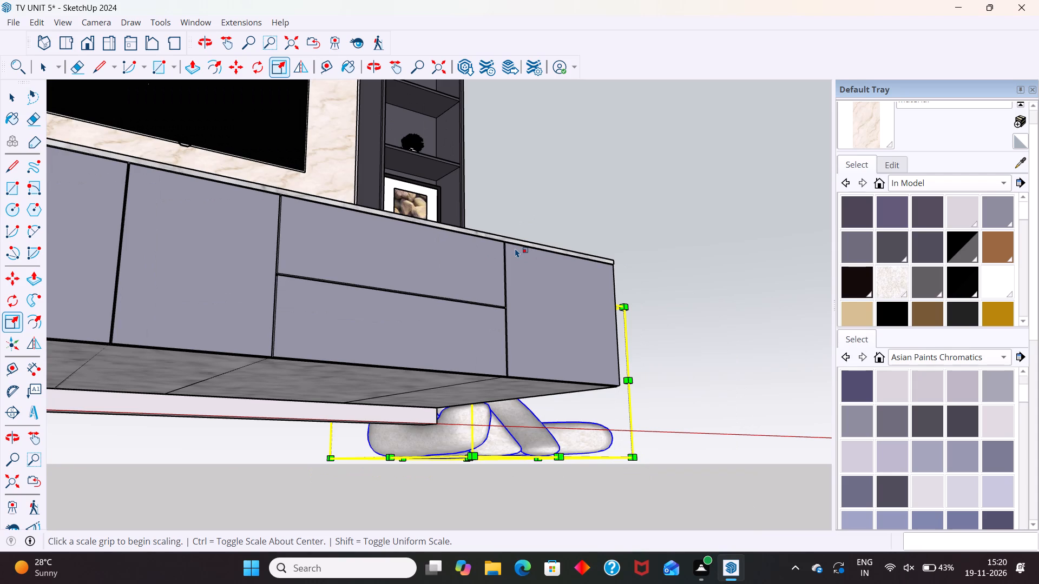
Delete the tiny stray object floating on the slatted-panel side of the TV wall unit.
scroll(518, 255, down, 7)
middle_drag(505, 341, 370, 551)
key(space)
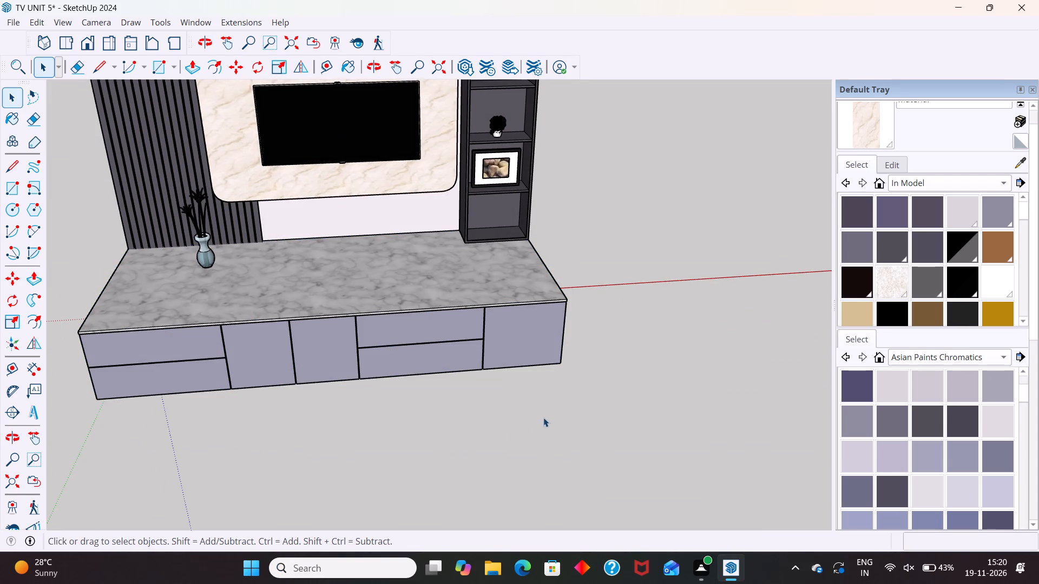
scroll(608, 375, down, 6)
middle_drag(661, 286, 551, 256)
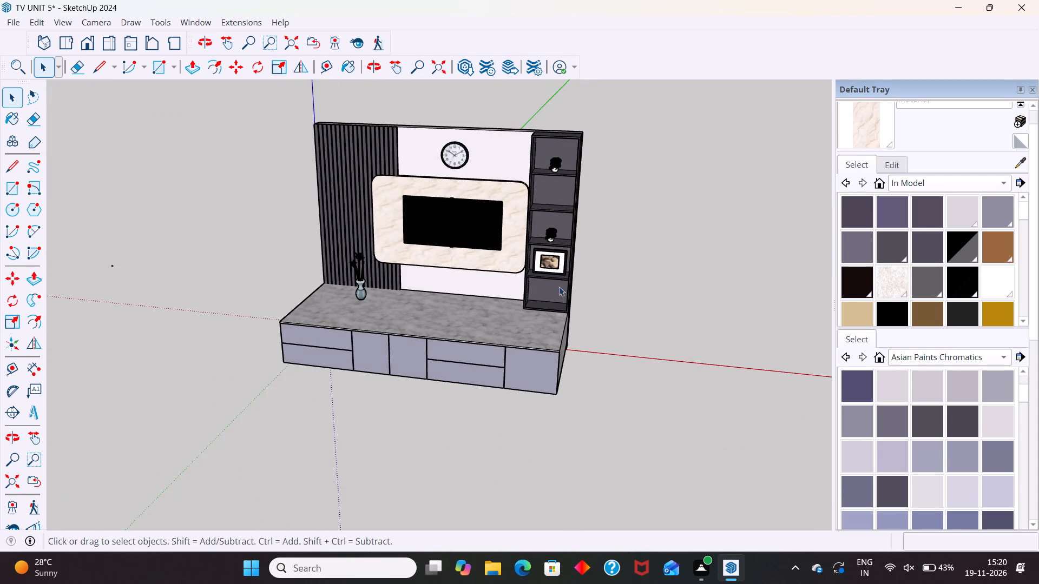
scroll(553, 322, down, 3)
scroll(449, 174, up, 2)
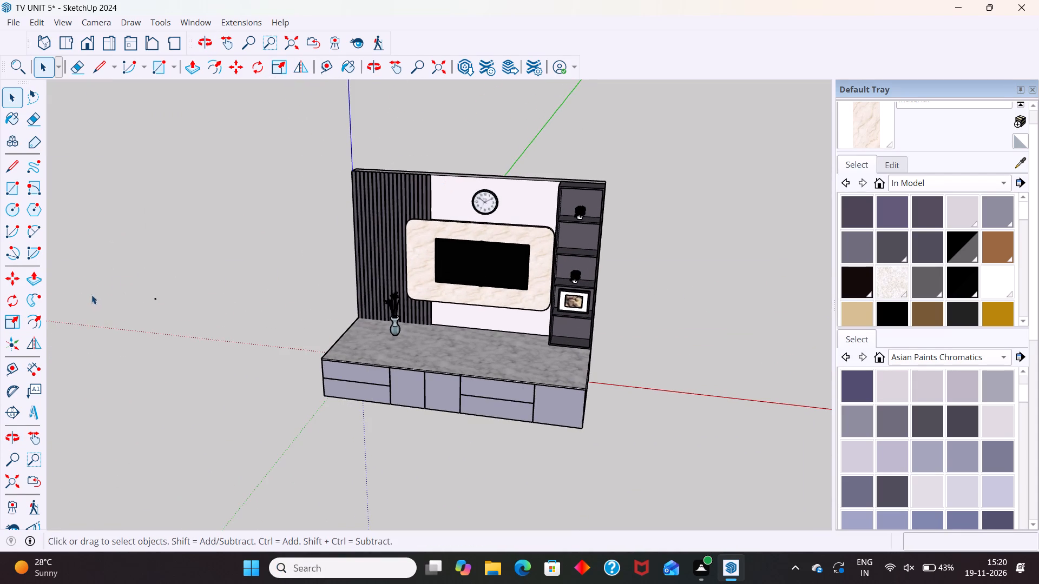
drag(113, 280, 229, 360)
key(Delete)
Save the TV UNIT 5 model.
middle_drag(405, 466, 458, 445)
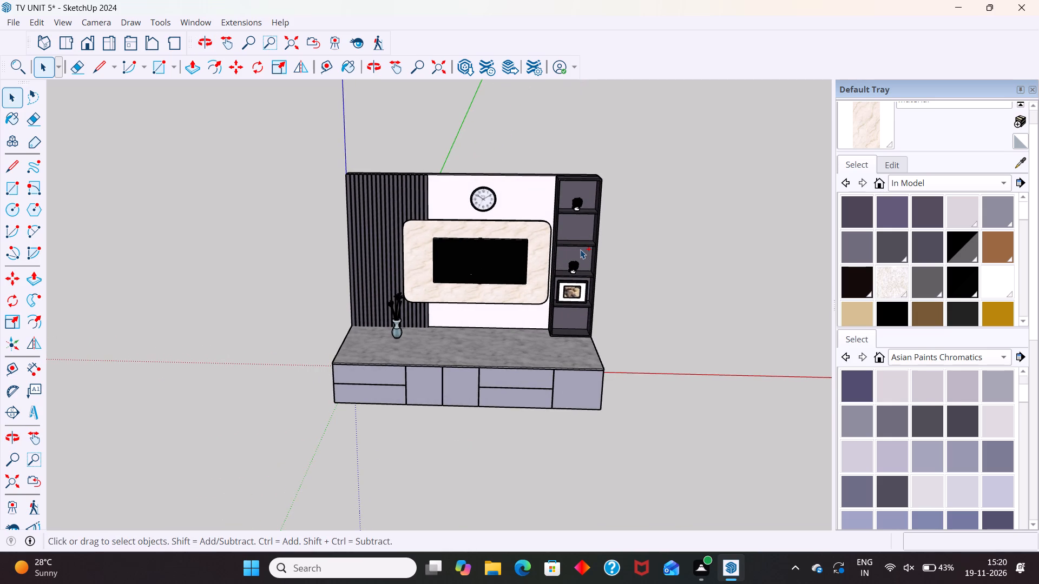
key(ctrl+s)
Export the current view as a 2D JPEG image named TV UNIT 5 in the Documents folder.
click(16, 16)
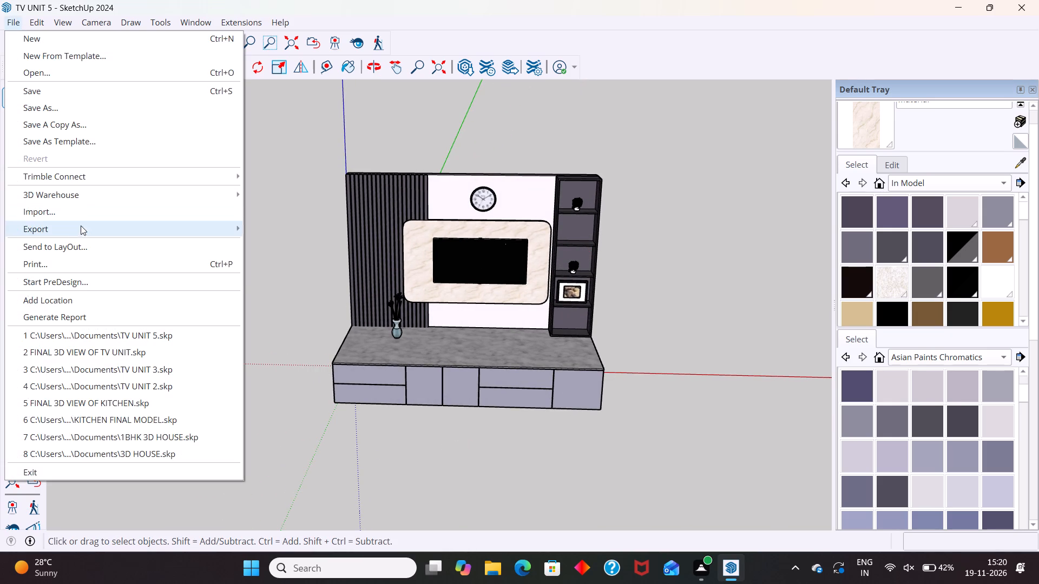
click(79, 233)
click(262, 248)
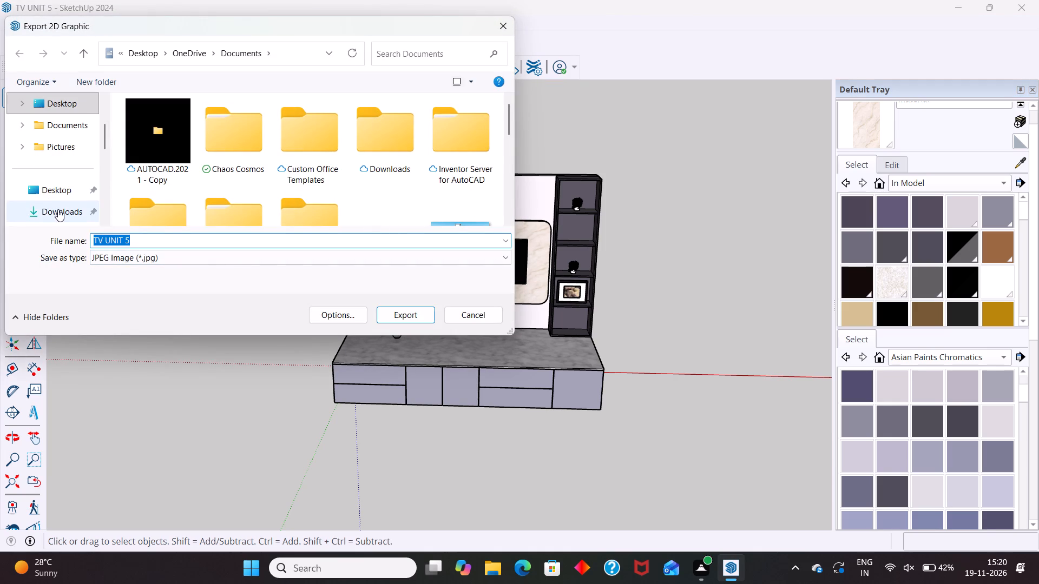
click(58, 210)
scroll(60, 210, down, 2)
scroll(68, 152, down, 2)
scroll(69, 167, up, 2)
click(63, 112)
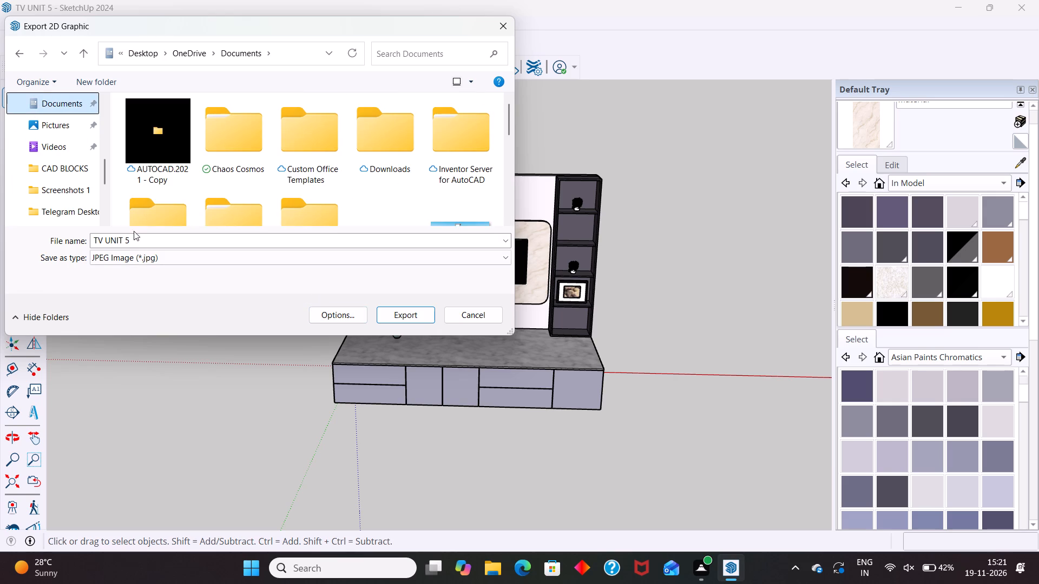
click(40, 107)
scroll(287, 210, down, 4)
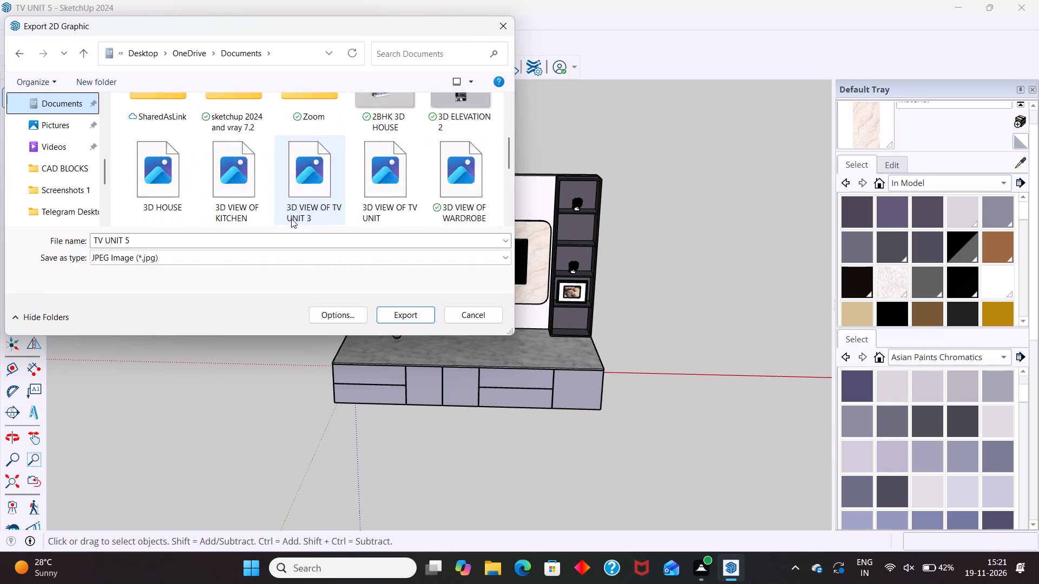
scroll(291, 218, down, 1)
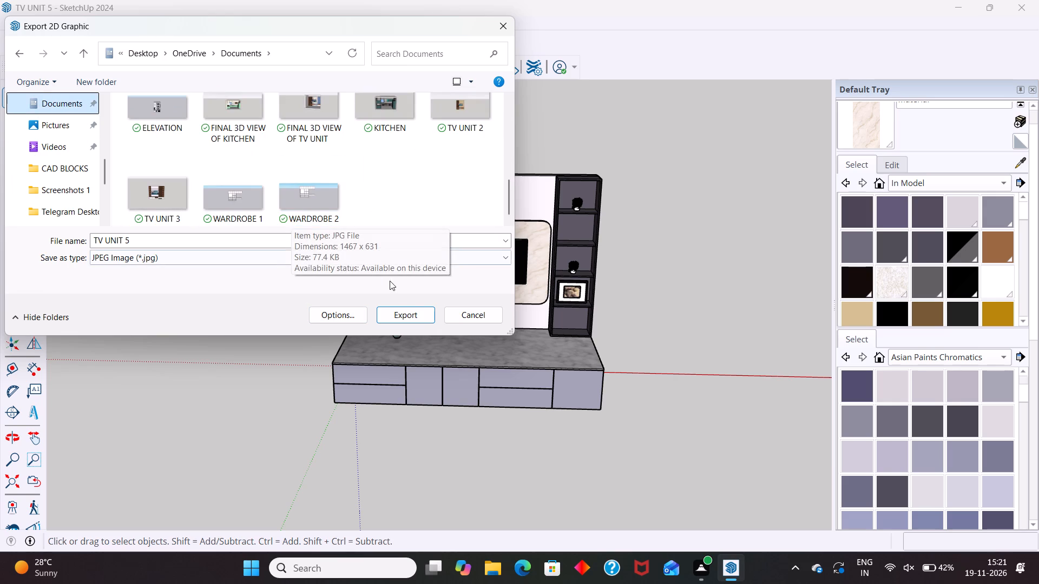
click(413, 311)
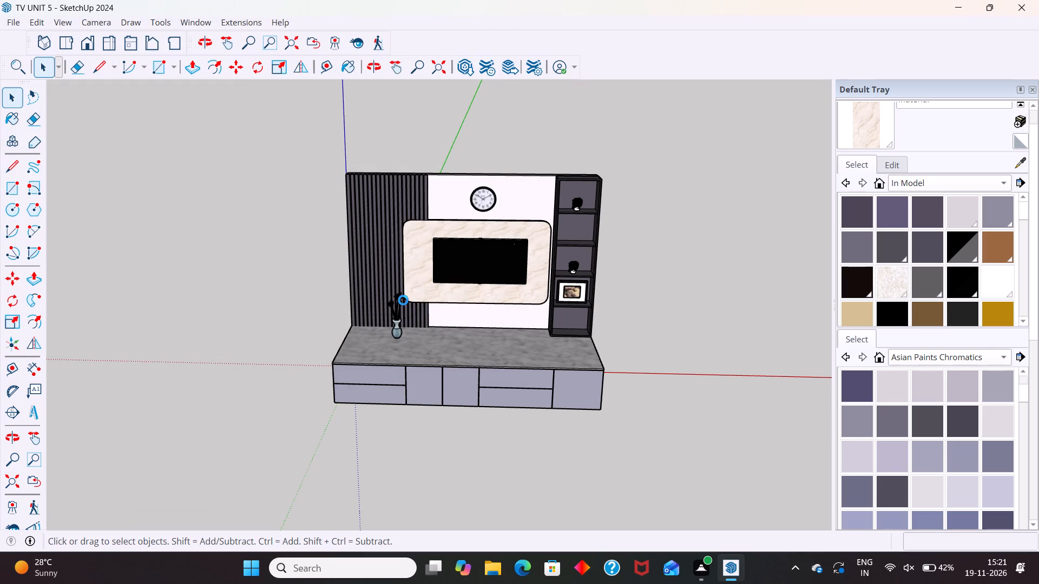